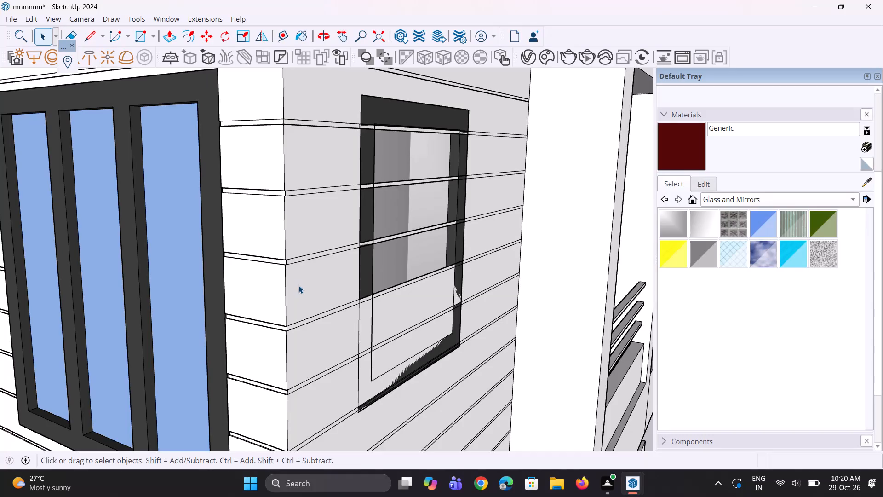
On the side wall with the smaller window, recess the next four short groove strips between the corner and the window by the repeated 0.3" depth.
key(p)
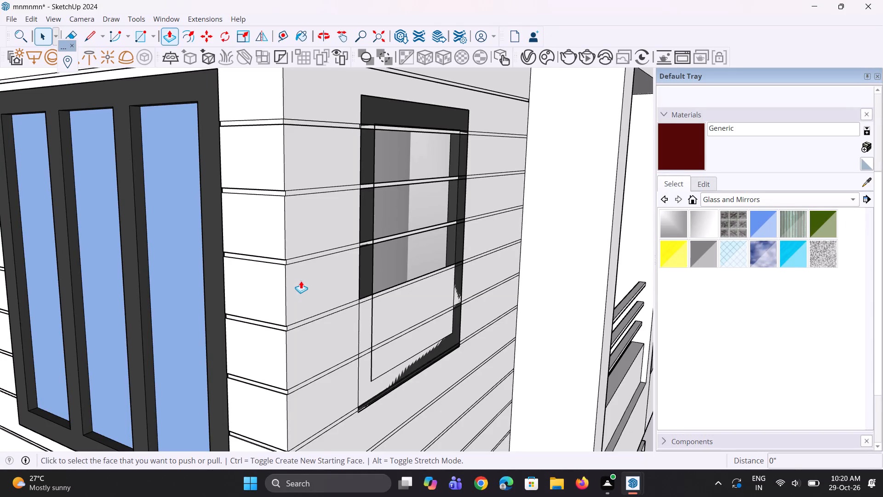
double_click(320, 189)
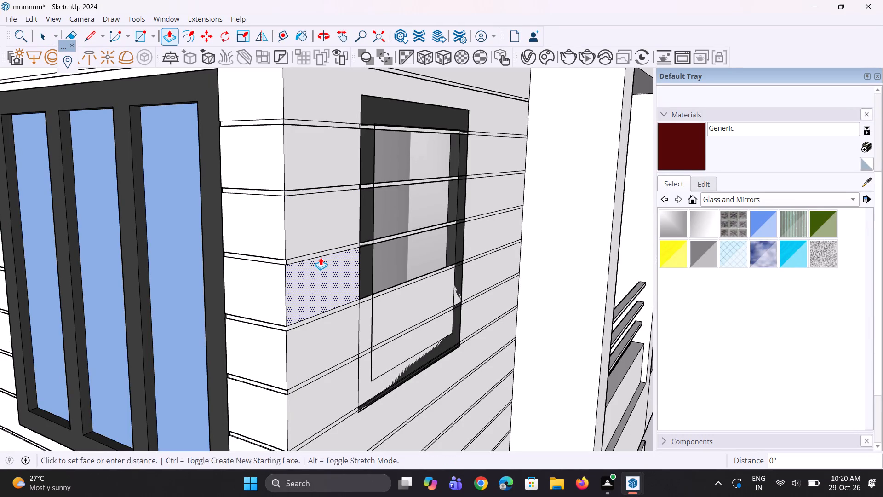
double_click(321, 257)
key(ctrl+z)
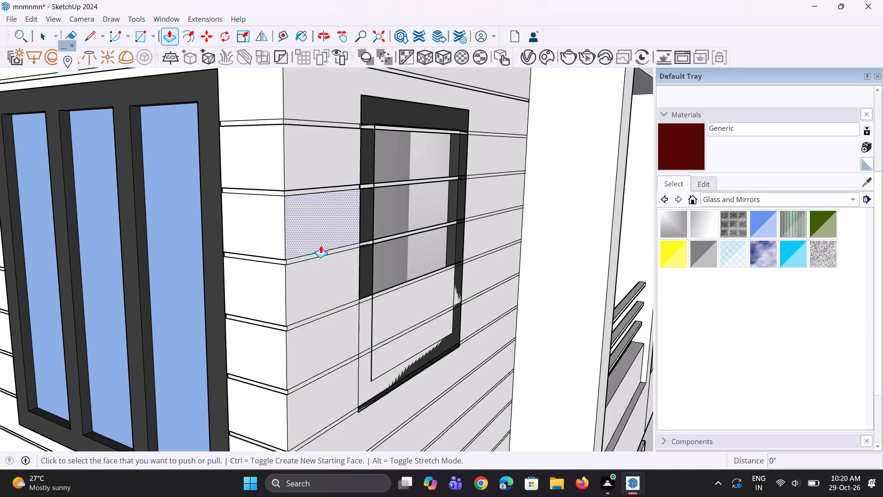
double_click(321, 253)
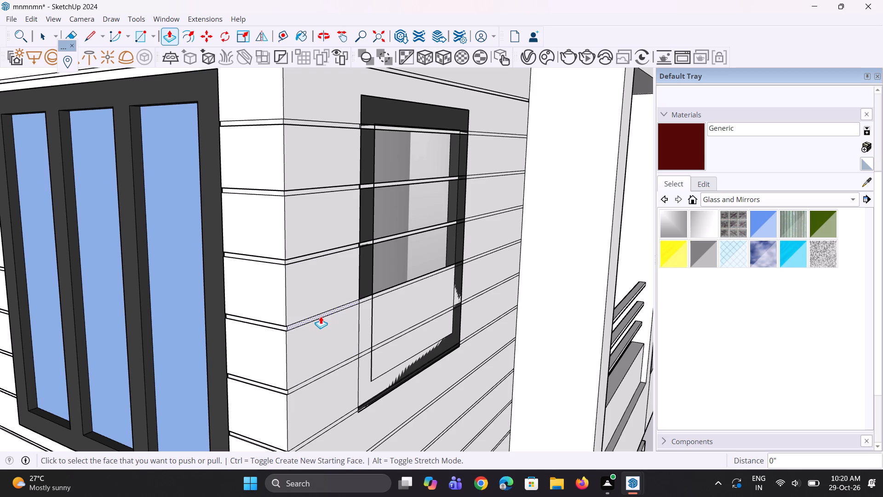
double_click(321, 316)
scroll(345, 194, down, 4)
scroll(312, 317, up, 2)
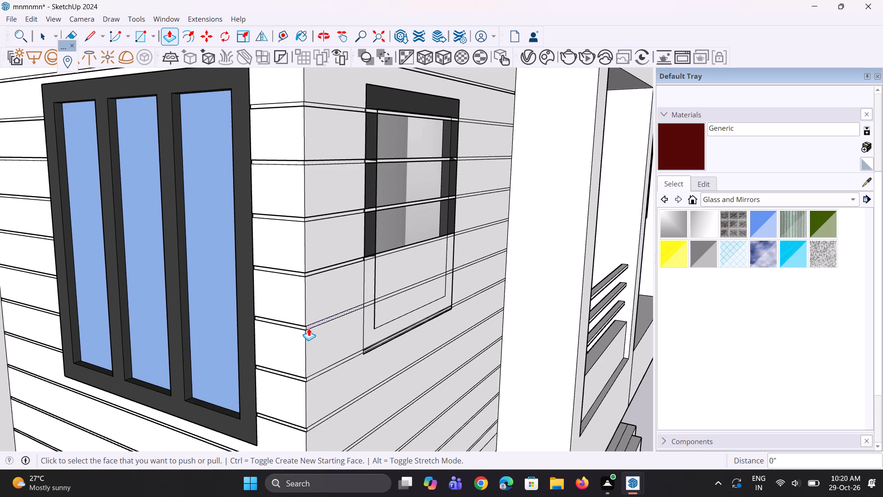
double_click(310, 328)
Recess the full-length groove strip at the smaller window's bottom edge and the next two strips below it, repeating the 0.3" depth.
scroll(318, 225, down, 4)
scroll(327, 319, up, 3)
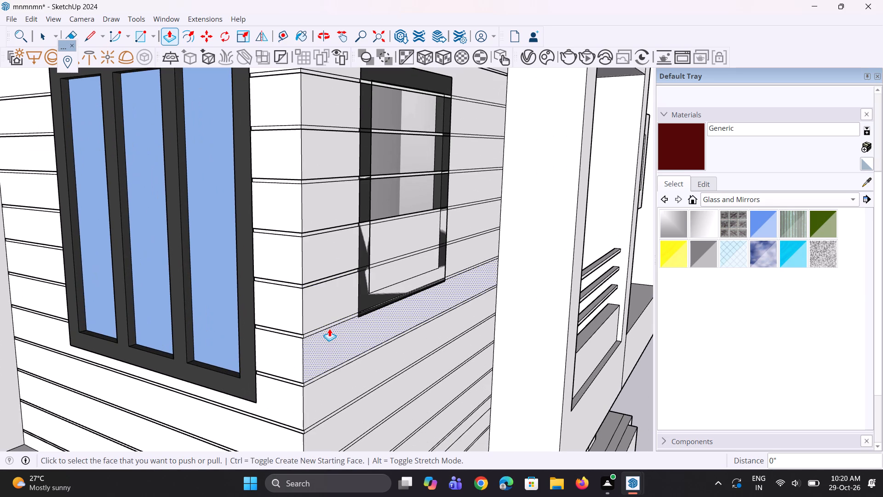
double_click(332, 324)
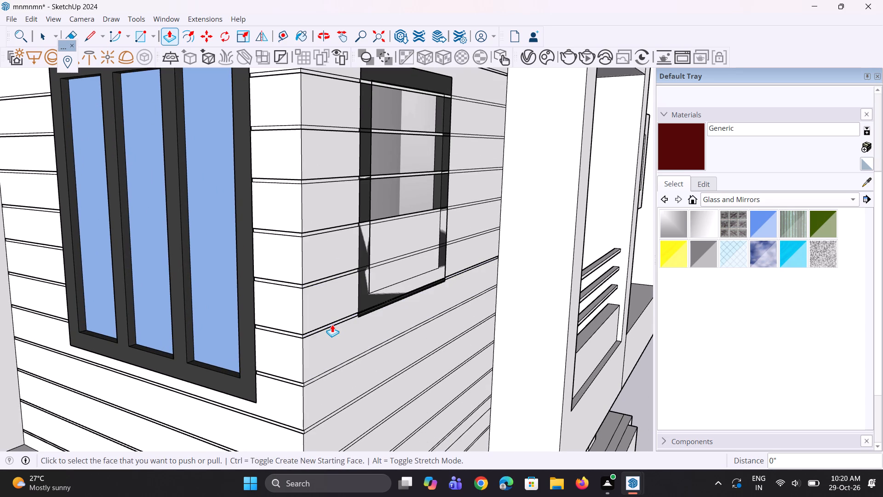
scroll(348, 236, down, 5)
scroll(352, 373, up, 4)
scroll(338, 338, up, 1)
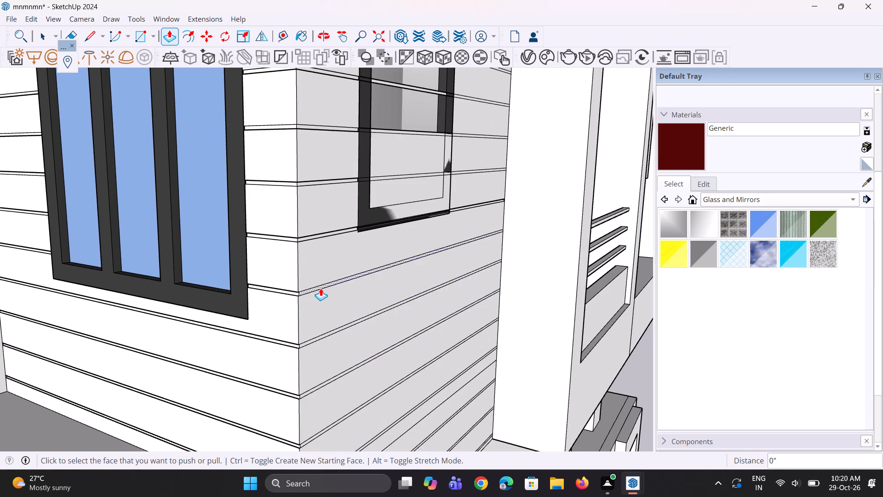
double_click(321, 288)
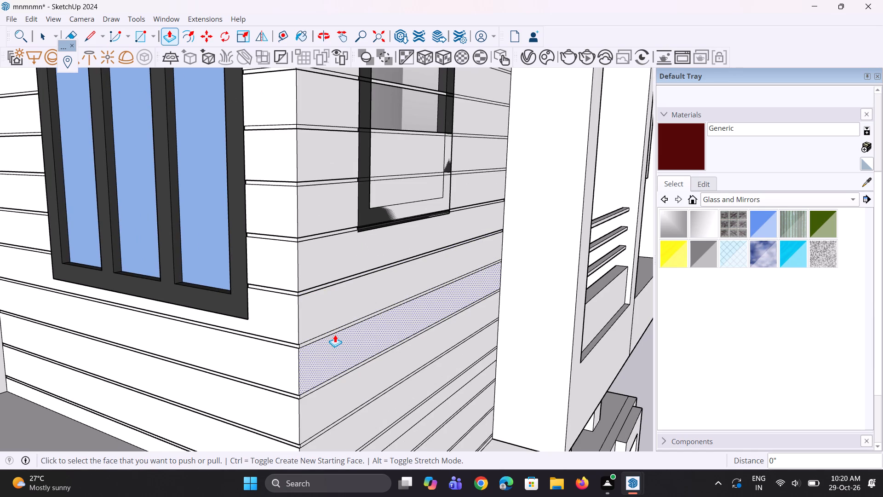
double_click(335, 330)
Recess the next three full-length groove strips on the side wall, down to the one just above ledge level, by the repeated 0.3" depth.
scroll(344, 290, down, 4)
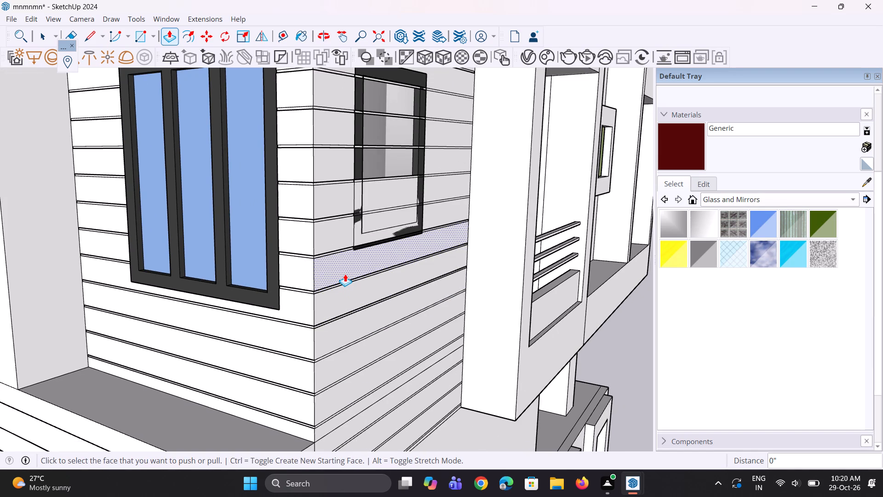
scroll(340, 265, down, 1)
scroll(331, 353, up, 6)
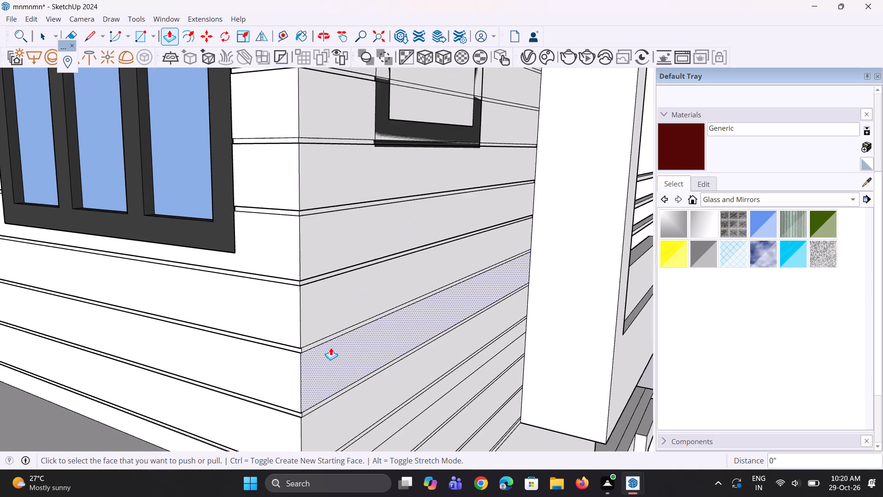
scroll(331, 347, up, 3)
double_click(329, 337)
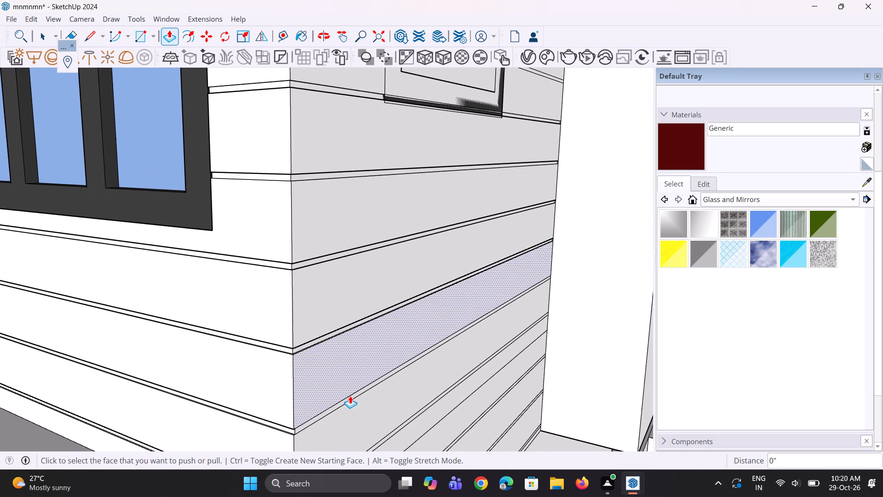
double_click(355, 396)
scroll(306, 249, down, 4)
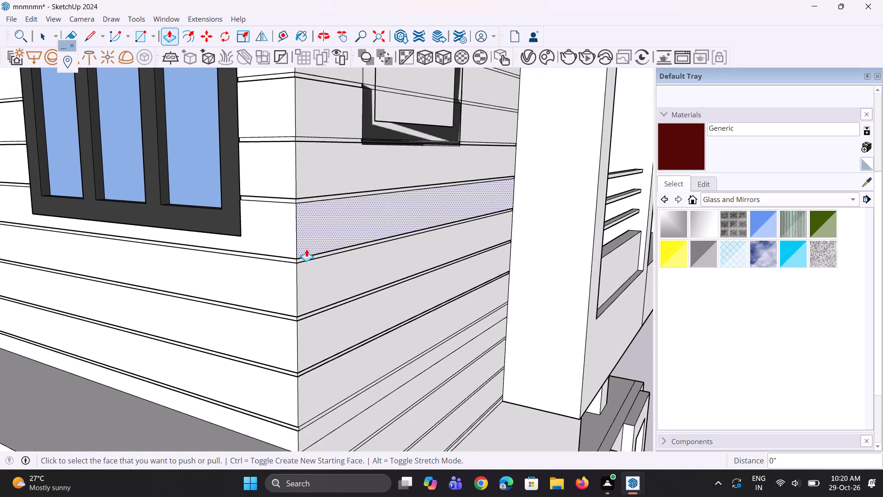
scroll(306, 249, down, 2)
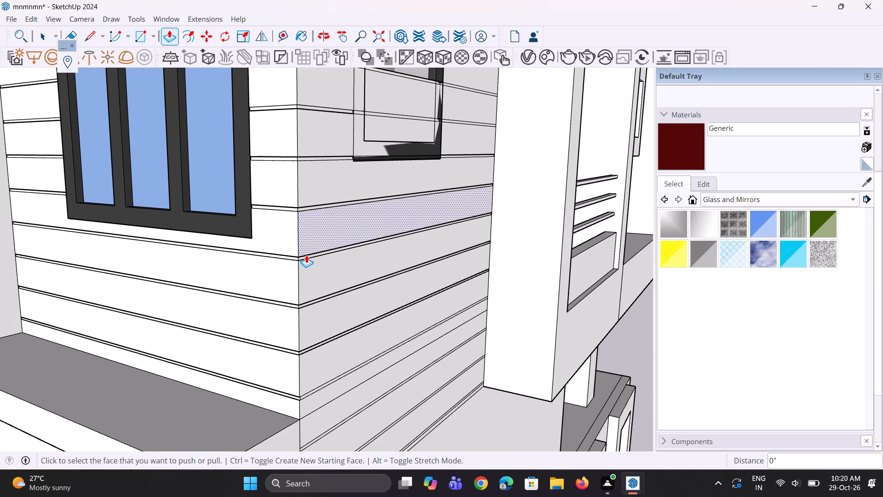
scroll(264, 186, down, 2)
scroll(314, 389, up, 2)
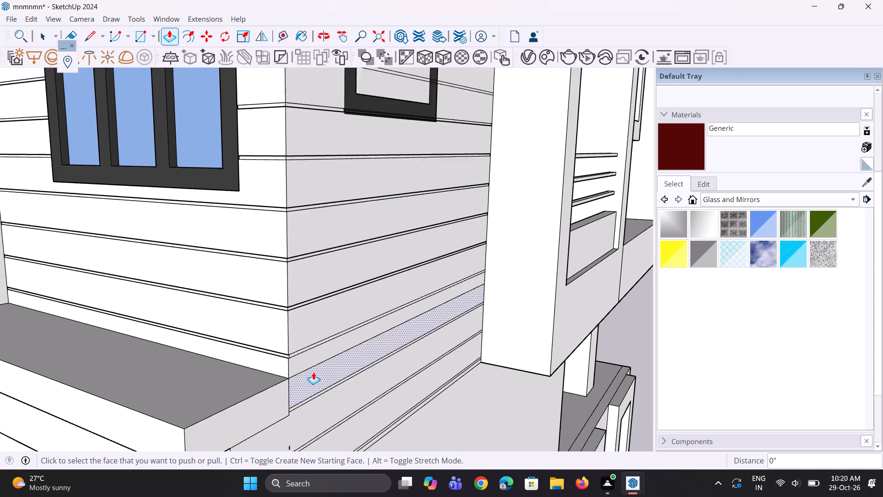
scroll(313, 372, up, 5)
double_click(310, 336)
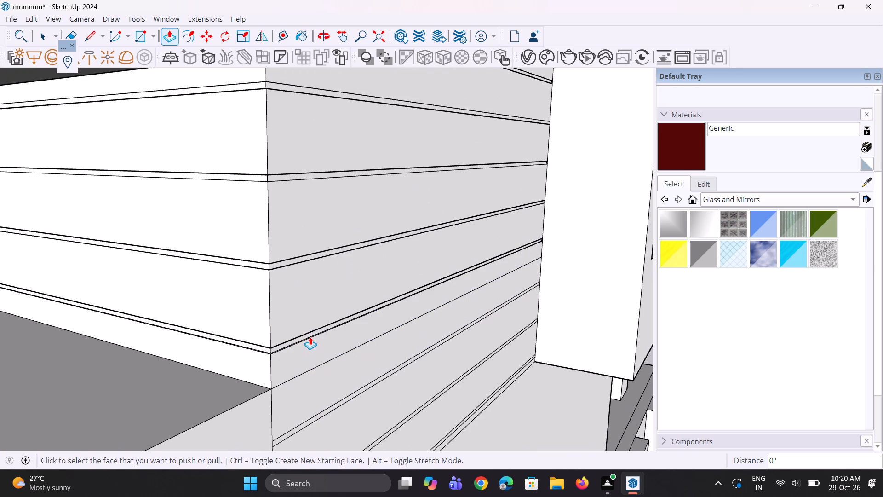
Recess the three lowest groove strips on the side wall, beside and below the projecting ledge, repeating the 0.3" depth.
scroll(285, 355, down, 16)
scroll(297, 390, up, 6)
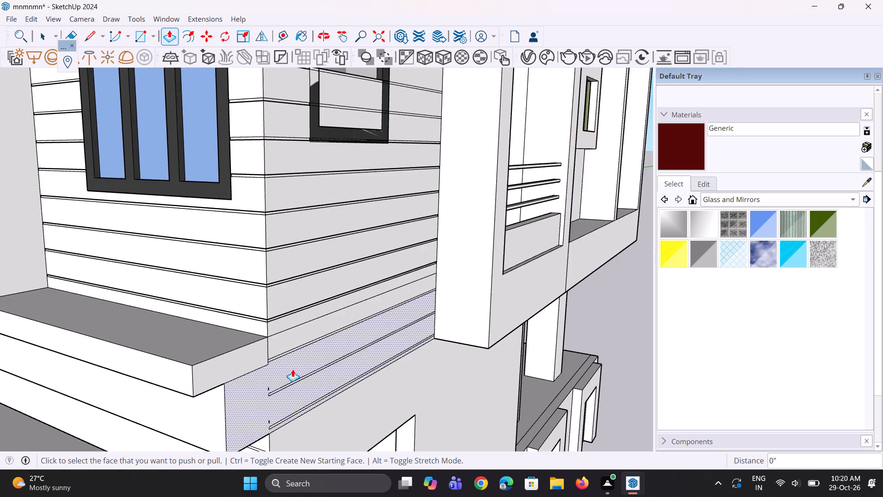
scroll(286, 363, up, 7)
double_click(283, 344)
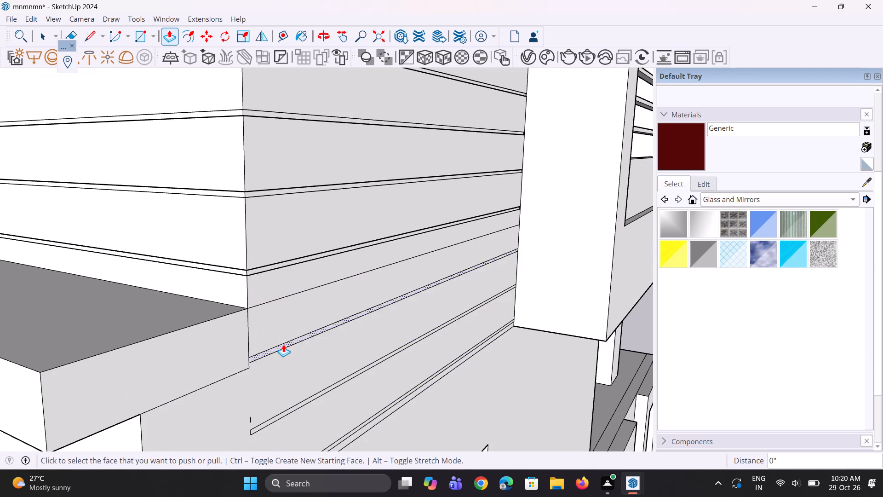
middle_drag(329, 348, 304, 347)
scroll(258, 299, down, 2)
scroll(265, 399, up, 2)
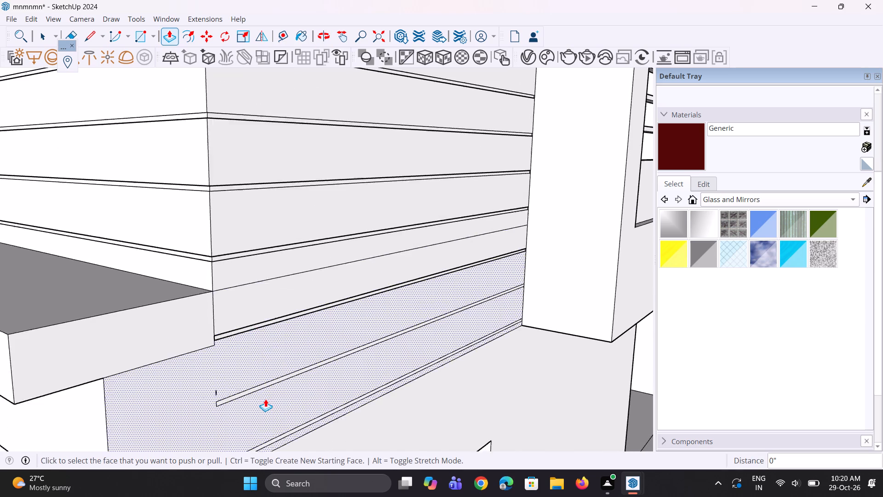
scroll(265, 399, up, 1)
double_click(269, 381)
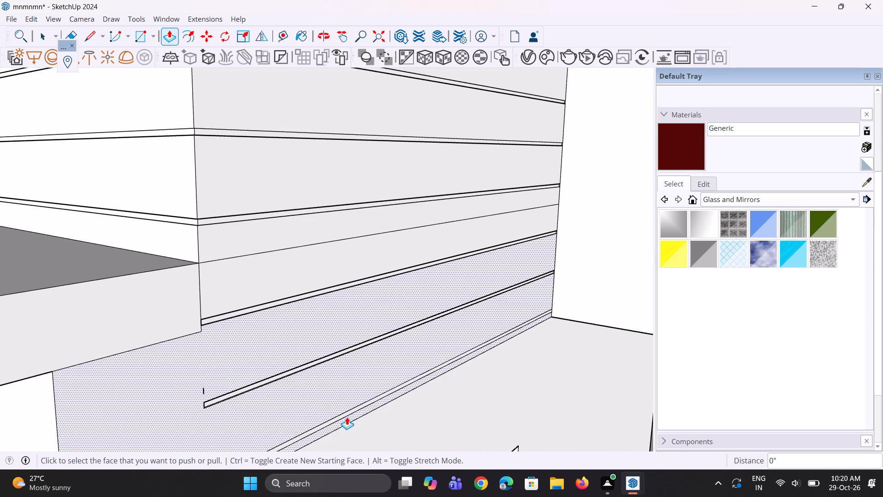
click(345, 413)
click(345, 413)
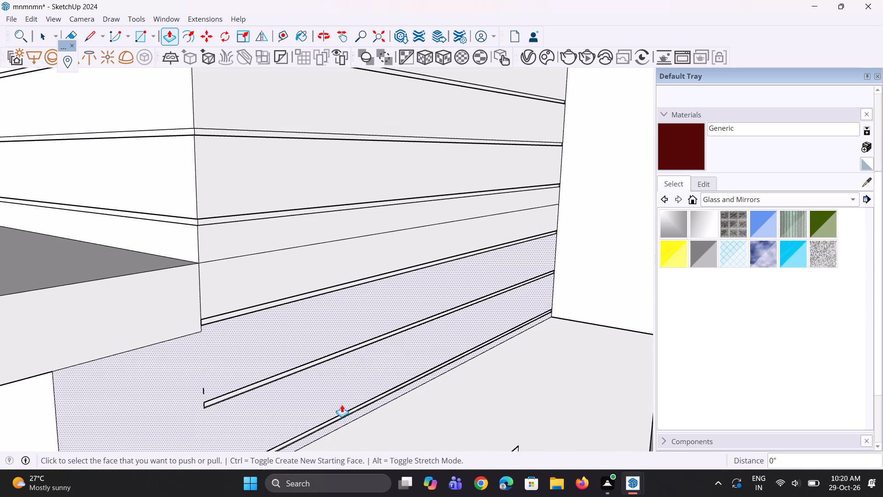
Erase the seam line across the lower side wall and the two stray short vertical edges near the ends of the lowest groove strips.
key(e)
drag(359, 238, 359, 245)
scroll(250, 277, down, 10)
middle_drag(256, 333, 193, 338)
scroll(211, 338, up, 10)
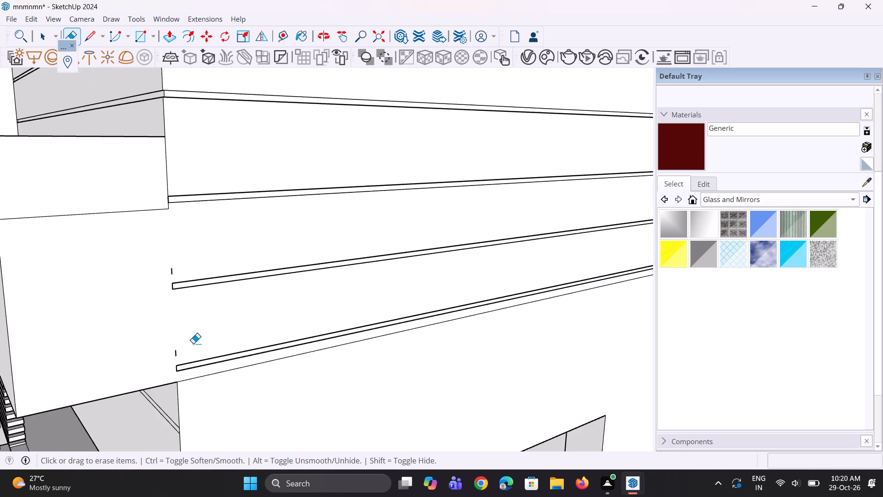
scroll(193, 343, up, 6)
click(168, 363)
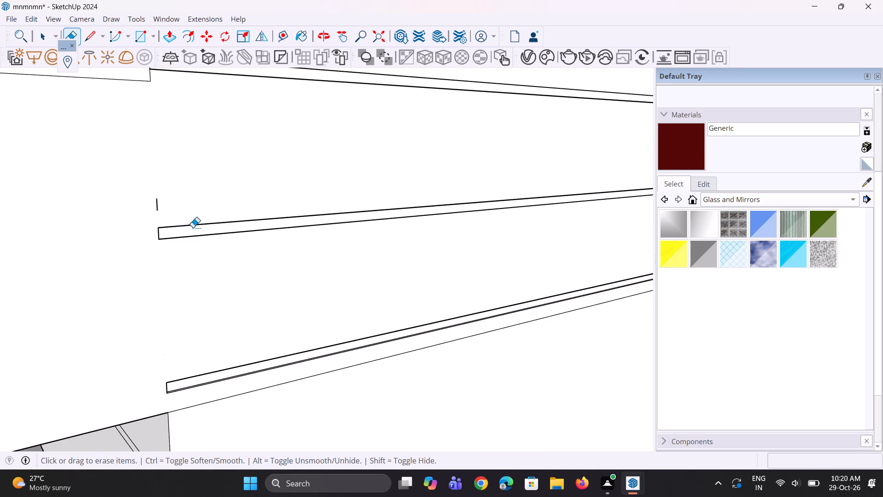
drag(155, 201, 159, 206)
scroll(162, 205, down, 2)
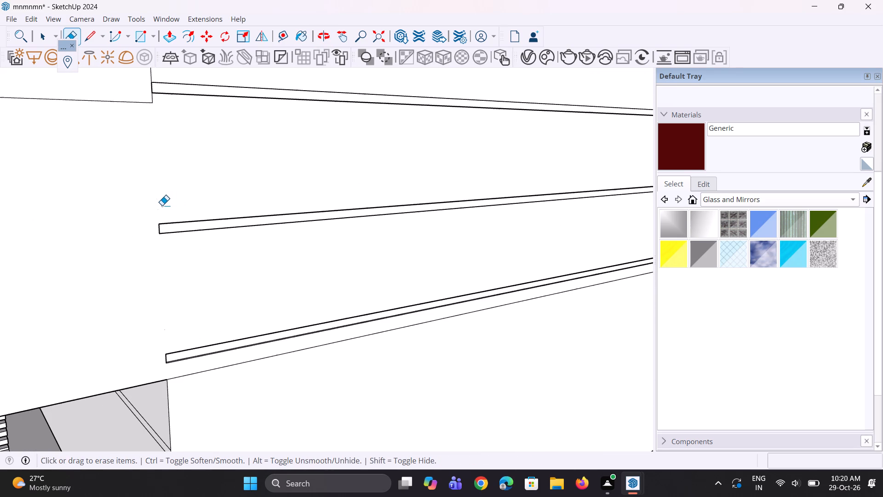
Draw a vertical line about 2' 4 3/8" long from the ledge's lower corner to the wall's bottom edge, along the groove strips' ends.
scroll(160, 259, down, 5)
scroll(203, 263, down, 11)
scroll(206, 304, down, 2)
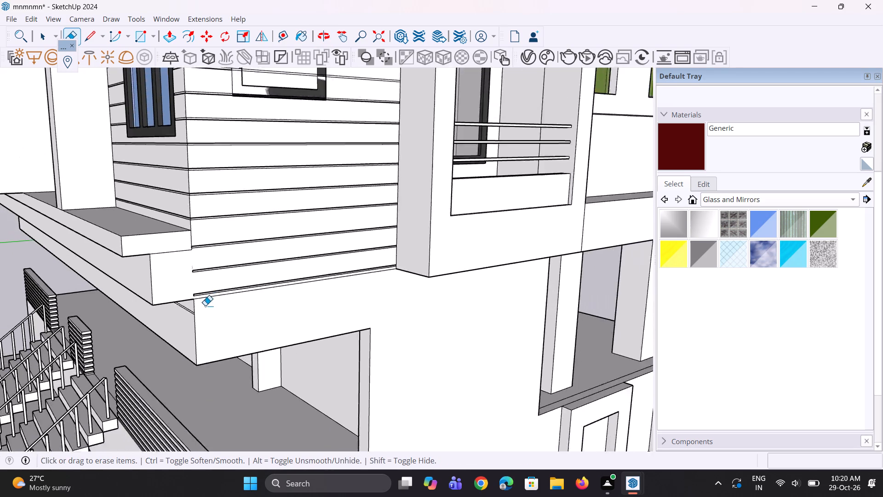
scroll(205, 306, down, 9)
middle_drag(205, 306, 191, 304)
key(l)
scroll(191, 304, up, 10)
middle_drag(204, 324, 170, 318)
scroll(145, 206, up, 13)
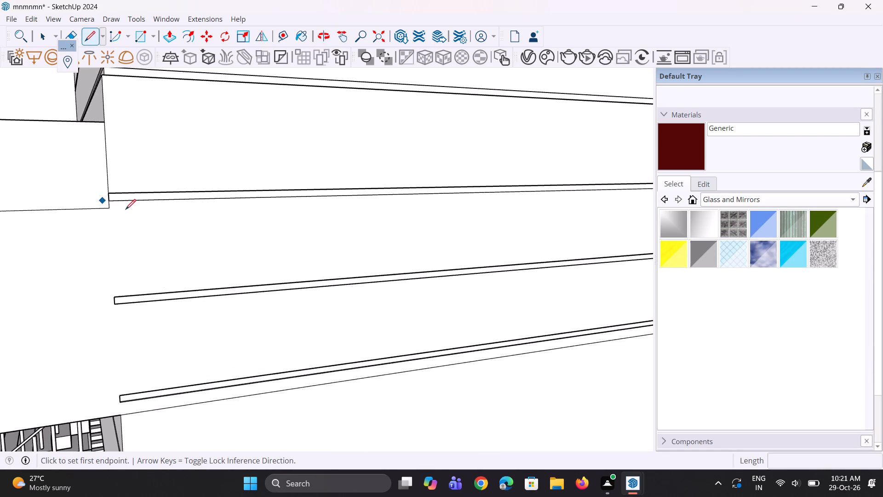
click(109, 209)
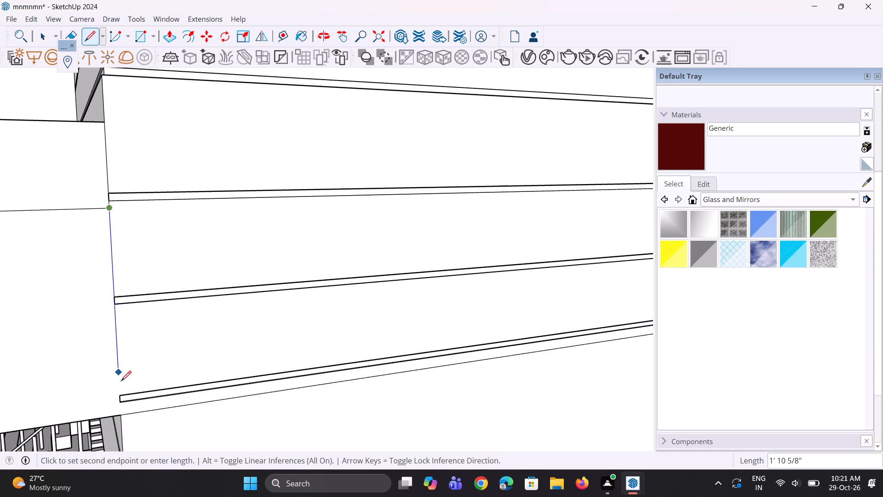
click(118, 417)
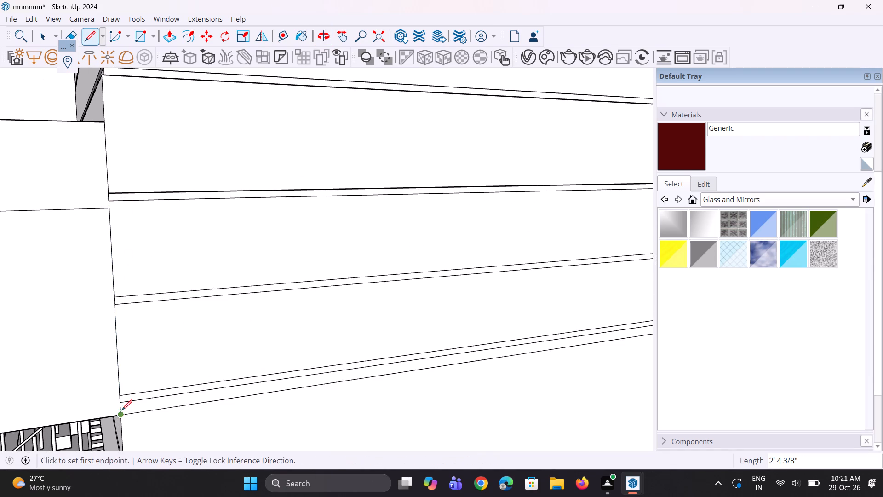
key(space)
key(space)
Recess the top four short groove strips between the smaller window and the adjoining column by the repeated 0.3" depth.
scroll(194, 356, down, 5)
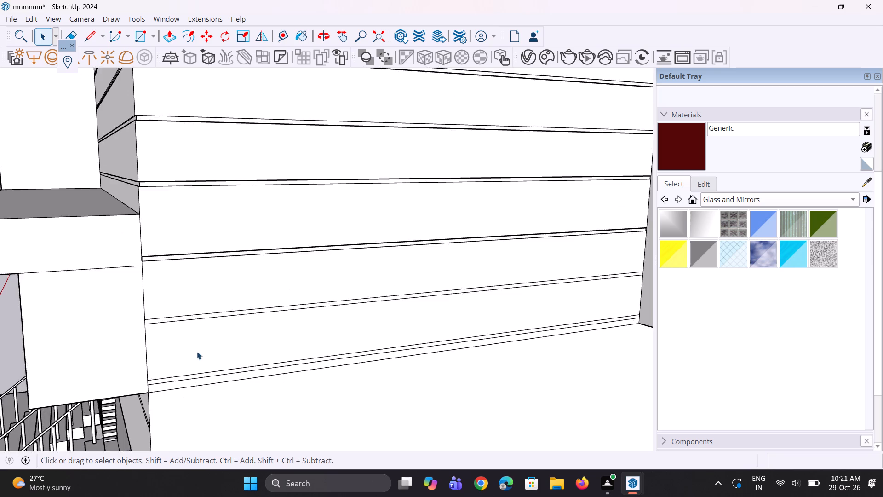
scroll(197, 352, down, 16)
scroll(293, 193, up, 9)
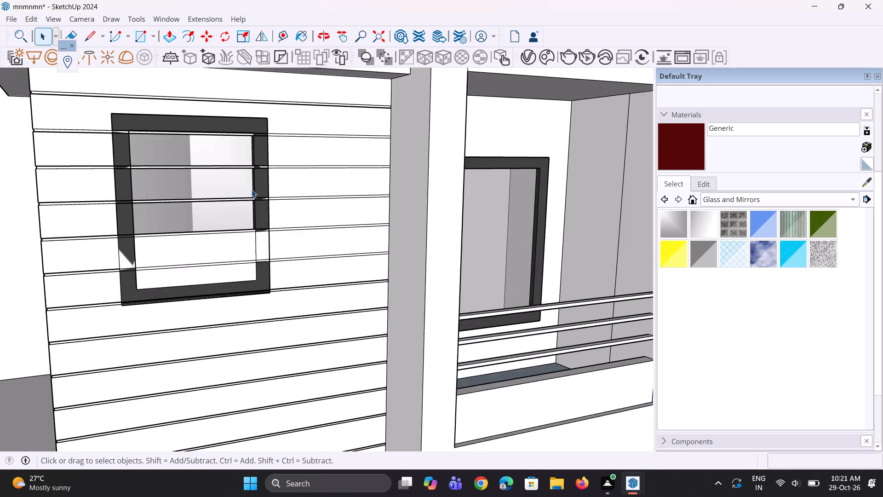
scroll(252, 190, up, 2)
key(p)
scroll(282, 211, down, 3)
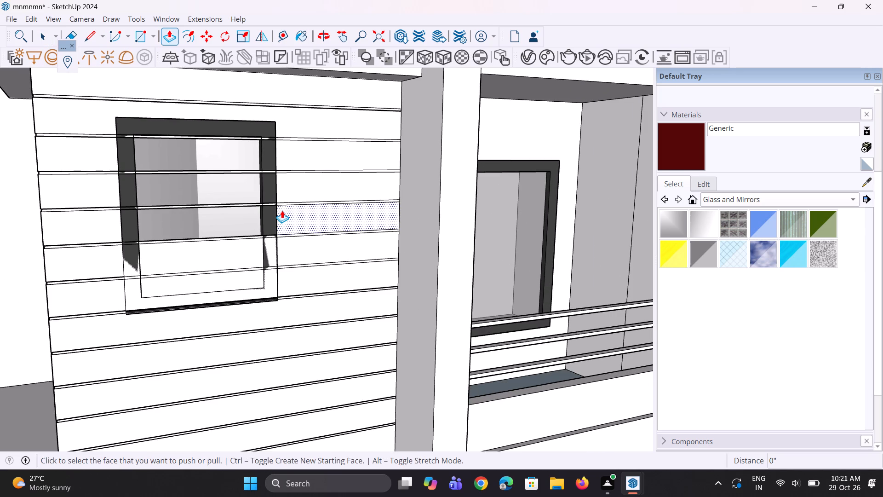
scroll(282, 210, down, 1)
scroll(313, 136, up, 3)
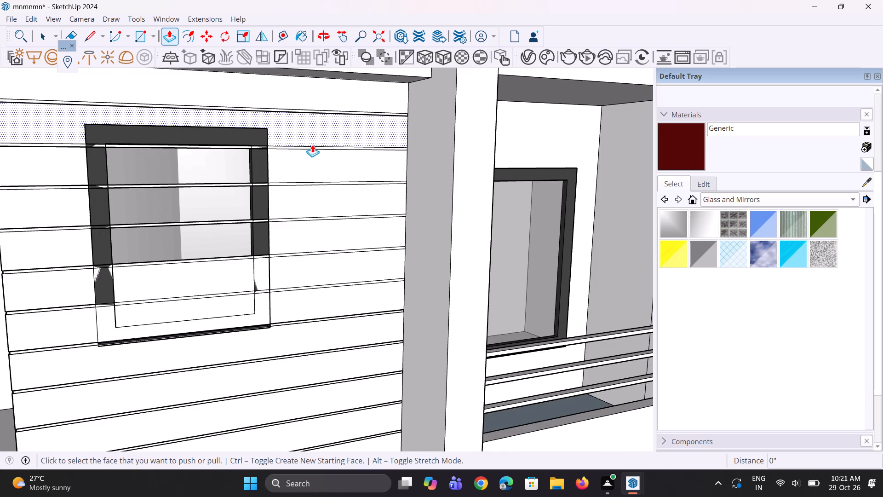
scroll(312, 144, up, 3)
double_click(312, 148)
scroll(312, 148, up, 1)
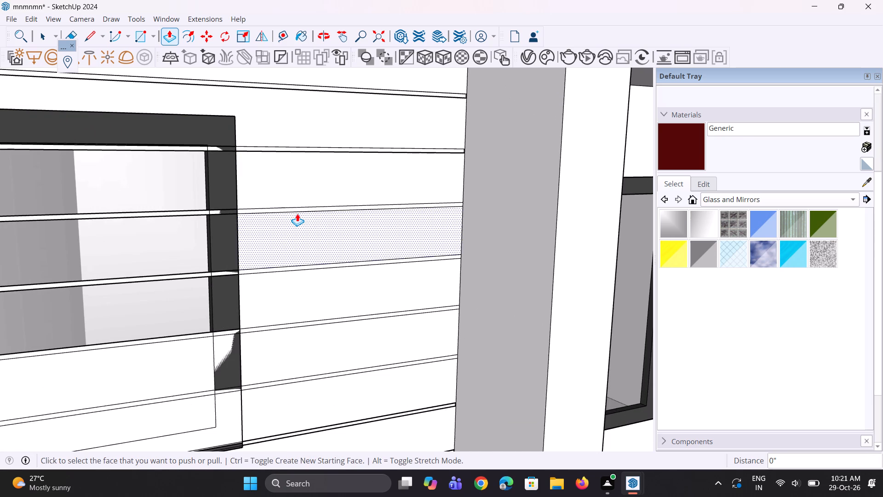
double_click(298, 211)
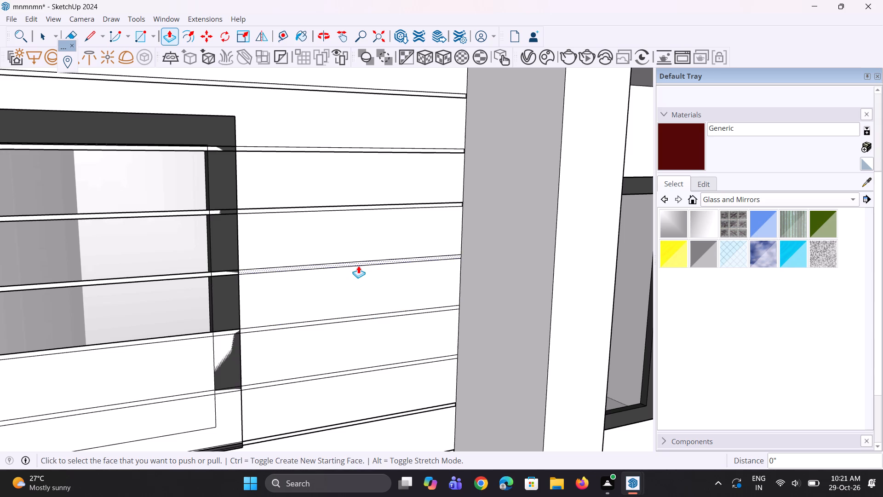
double_click(358, 266)
double_click(366, 317)
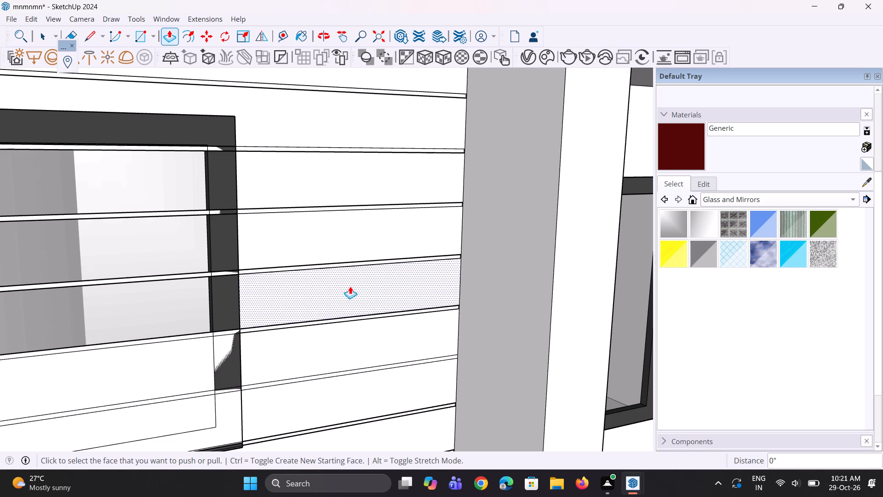
Recess the next short groove strip between the smaller window's lower part and the adjoining column by the repeated 0.3" depth.
scroll(335, 253, down, 4)
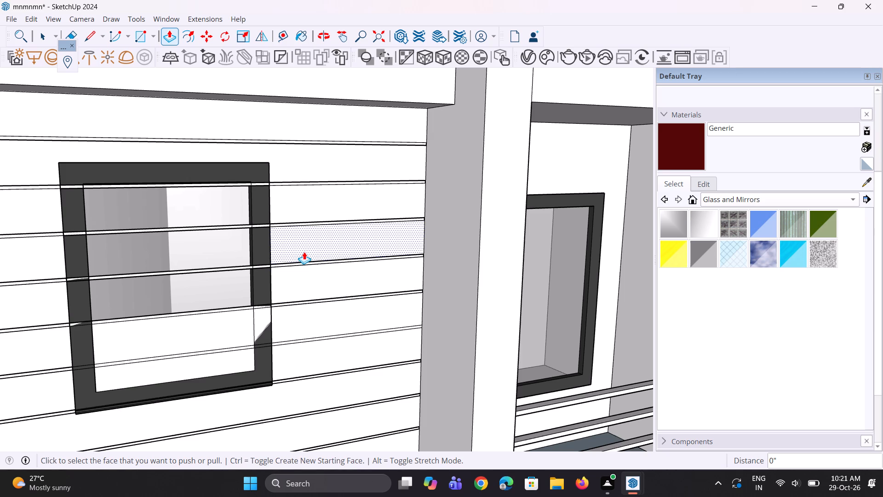
scroll(313, 380, up, 3)
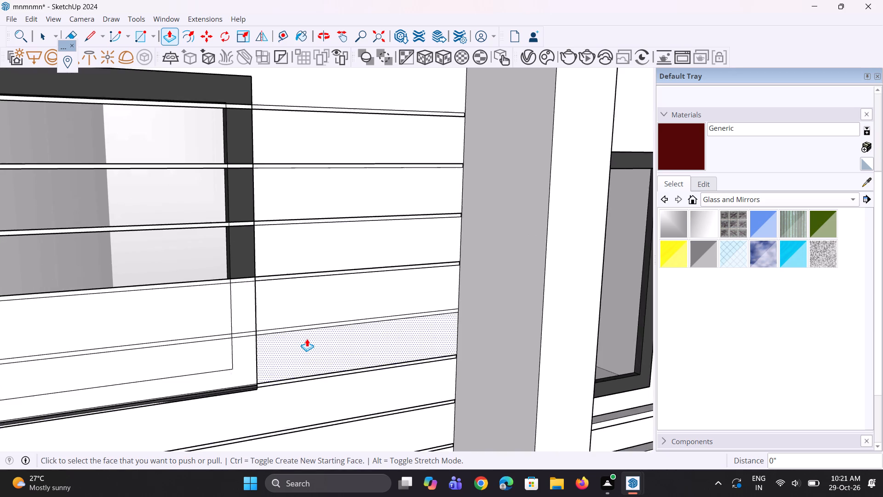
scroll(307, 339, up, 2)
double_click(306, 327)
middle_drag(307, 326, 332, 318)
Erase the groove edges that cross the upper half of the smaller side-wall window and its frame.
key(space)
key(space)
key(e)
scroll(301, 283, down, 8)
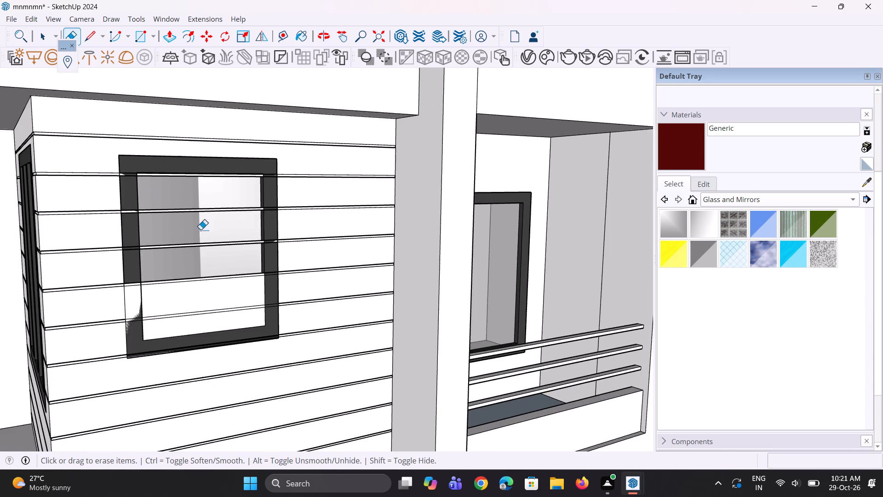
scroll(120, 175, up, 11)
drag(122, 170, 123, 176)
drag(123, 176, 123, 178)
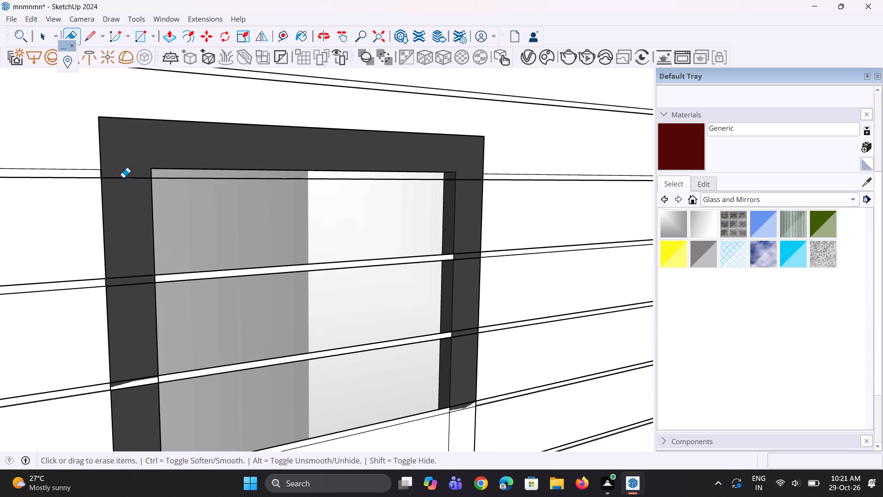
drag(123, 178, 124, 183)
scroll(130, 175, down, 5)
scroll(122, 285, up, 6)
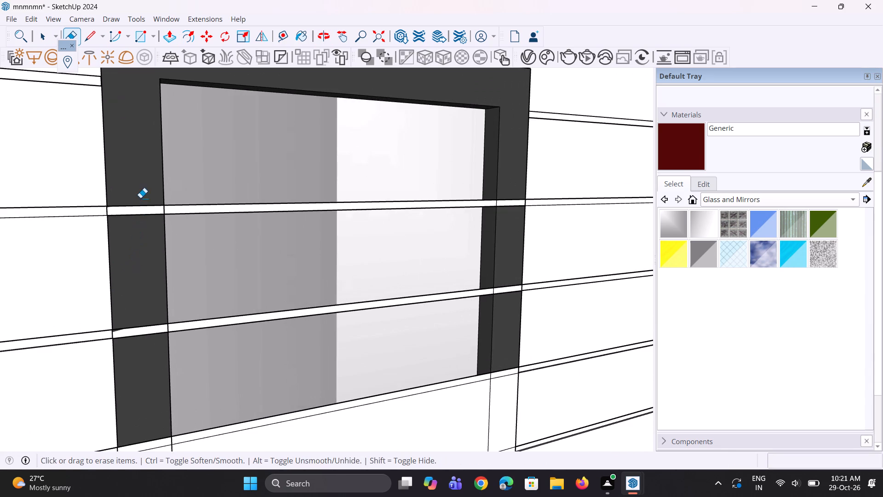
drag(140, 198, 140, 203)
click(140, 205)
drag(141, 211, 141, 219)
scroll(156, 191, down, 5)
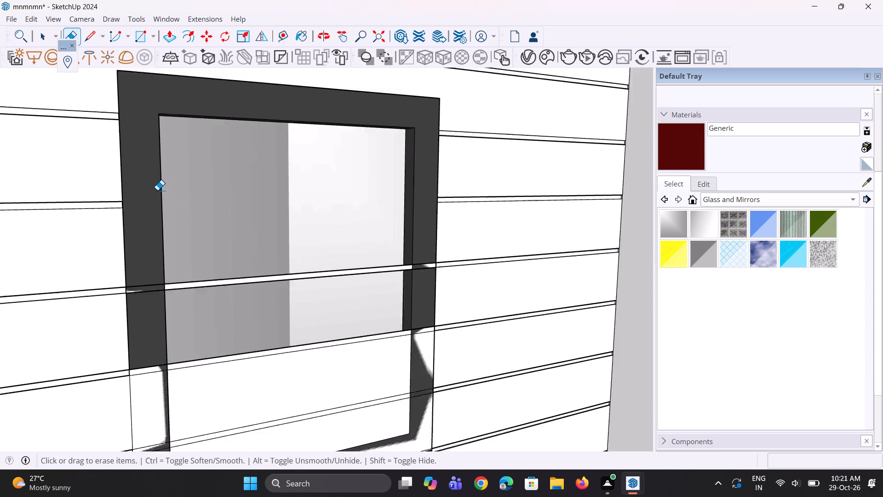
Erase the remaining groove edges that cross the lower half of the smaller window and its frame.
scroll(158, 190, down, 3)
scroll(155, 265, up, 7)
drag(151, 248, 151, 256)
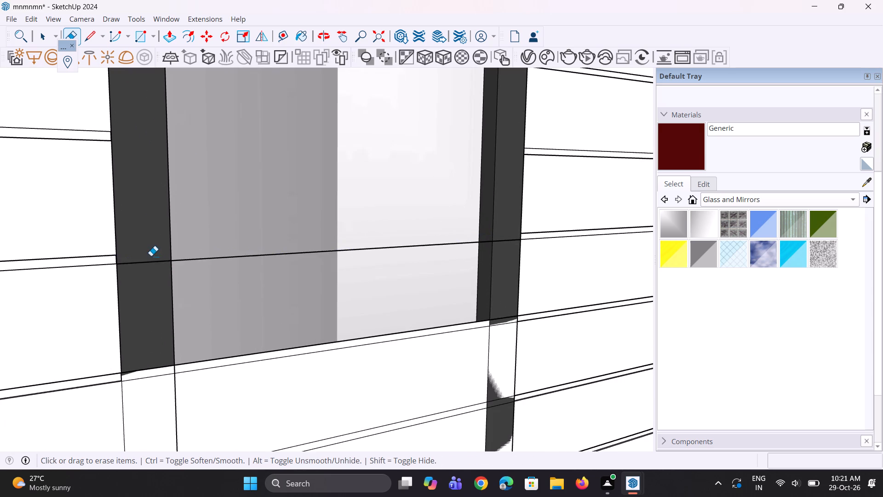
drag(151, 256, 152, 266)
scroll(192, 186, down, 5)
scroll(158, 363, up, 4)
drag(175, 264, 176, 275)
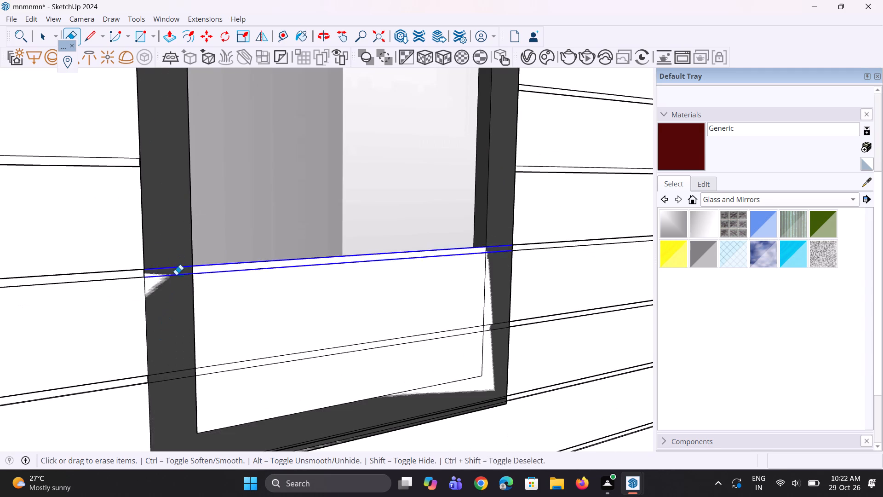
drag(176, 275, 176, 274)
drag(176, 275, 179, 295)
drag(178, 368, 178, 384)
scroll(185, 264, down, 6)
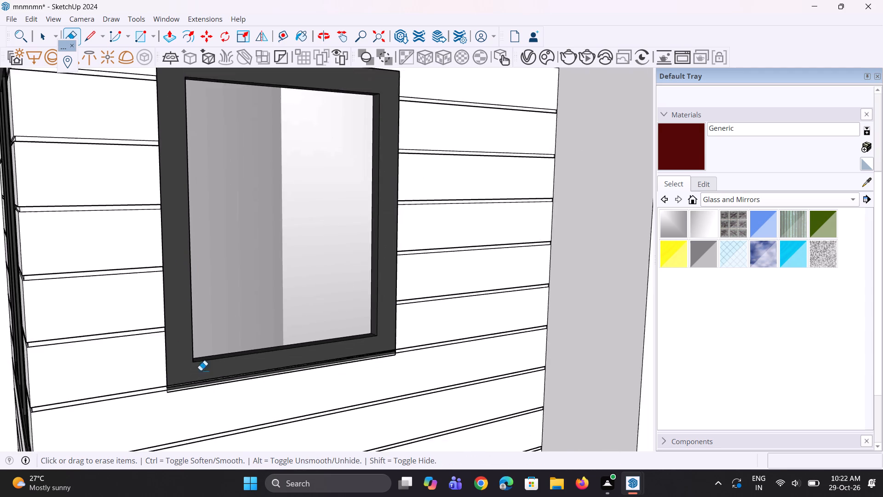
Erase the groove edge running across the bottom member of the smaller window's frame.
scroll(198, 422, up, 13)
drag(161, 345, 161, 351)
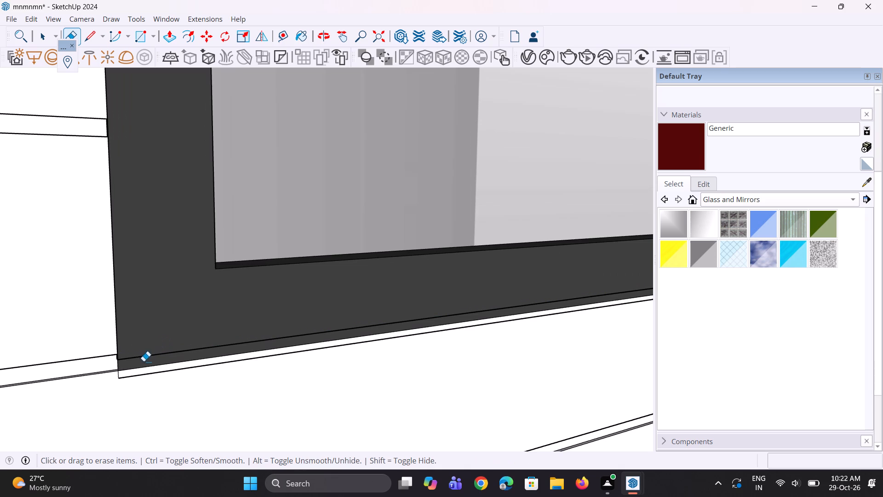
scroll(124, 374, up, 11)
drag(136, 347, 137, 353)
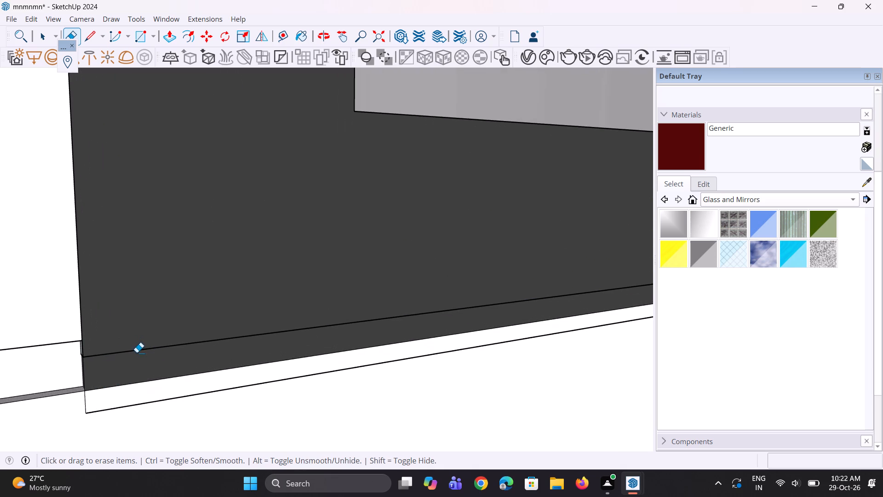
drag(137, 353, 138, 355)
scroll(127, 393, down, 1)
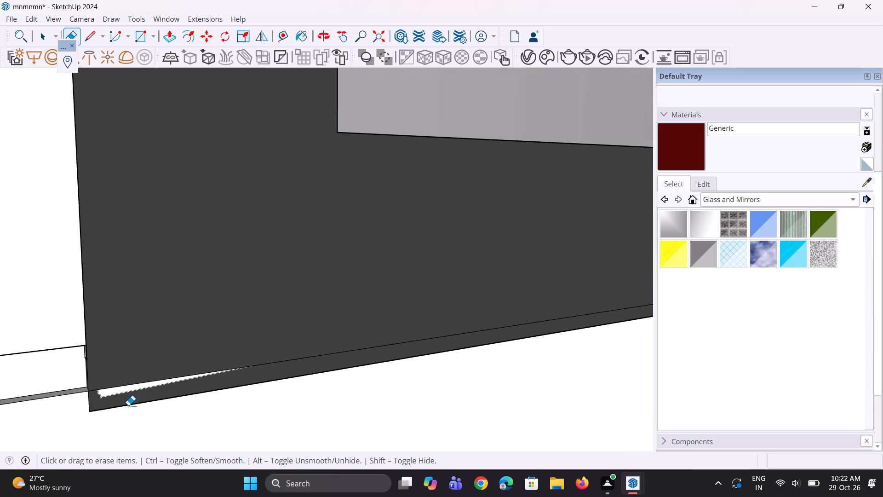
scroll(123, 388, down, 11)
Move the smaller window up about 1 1/8" so its bottom corner meets the upper edge of the groove beneath it.
key(space)
key(space)
scroll(125, 367, down, 6)
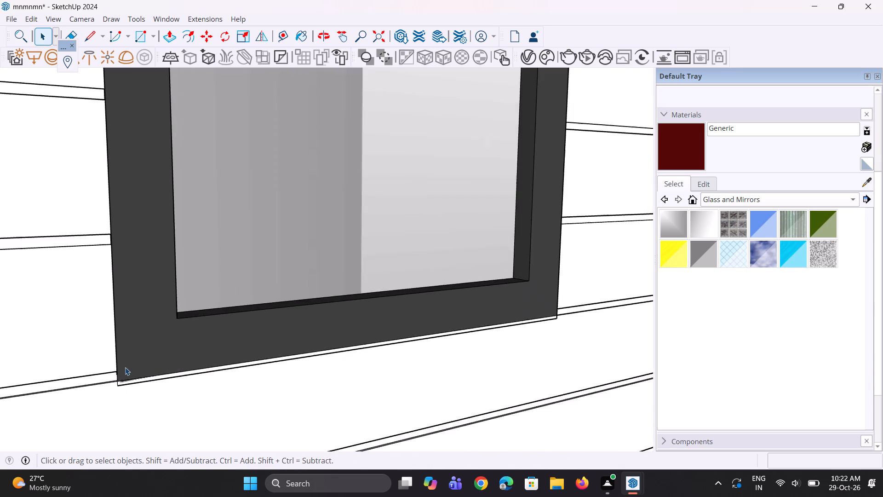
scroll(125, 367, down, 14)
scroll(195, 237, up, 8)
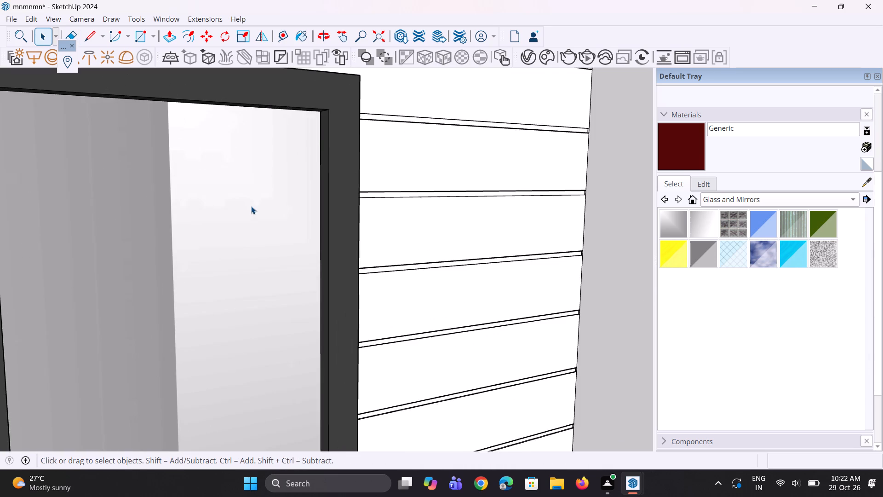
scroll(234, 233, down, 3)
click(234, 234)
scroll(201, 207, down, 6)
middle_drag(104, 379, 192, 350)
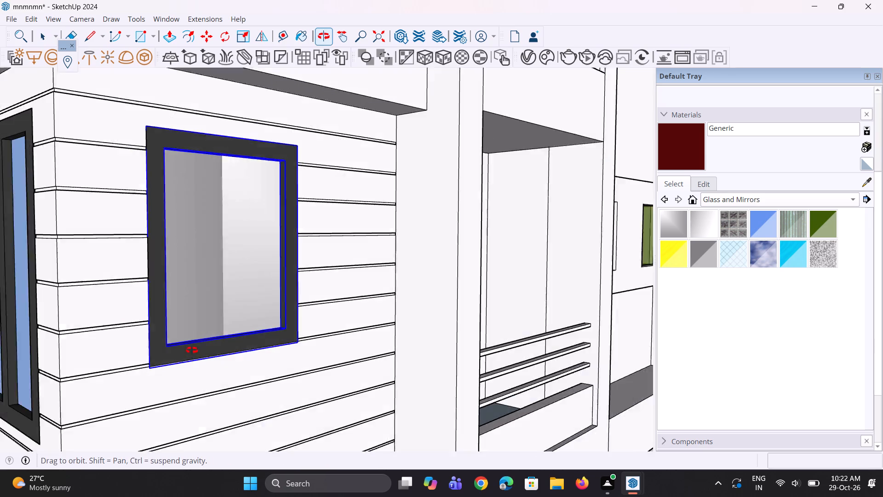
middle_drag(192, 350, 242, 328)
key(m)
scroll(228, 344, up, 15)
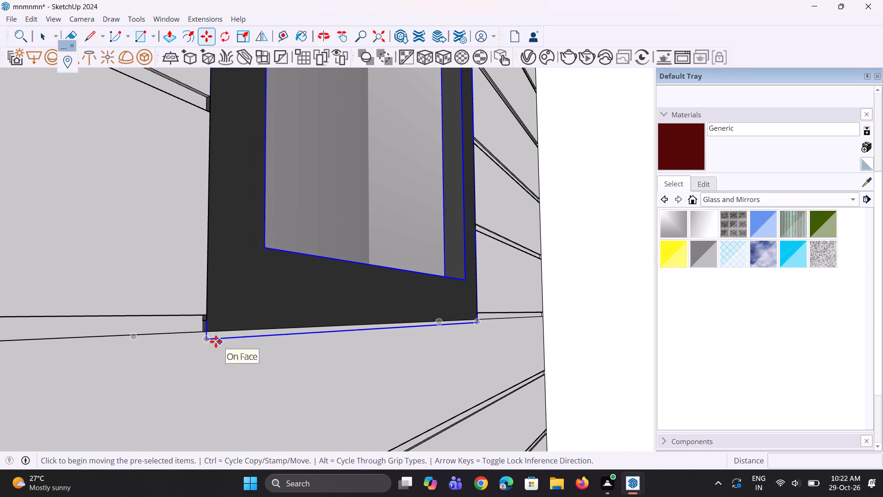
click(211, 338)
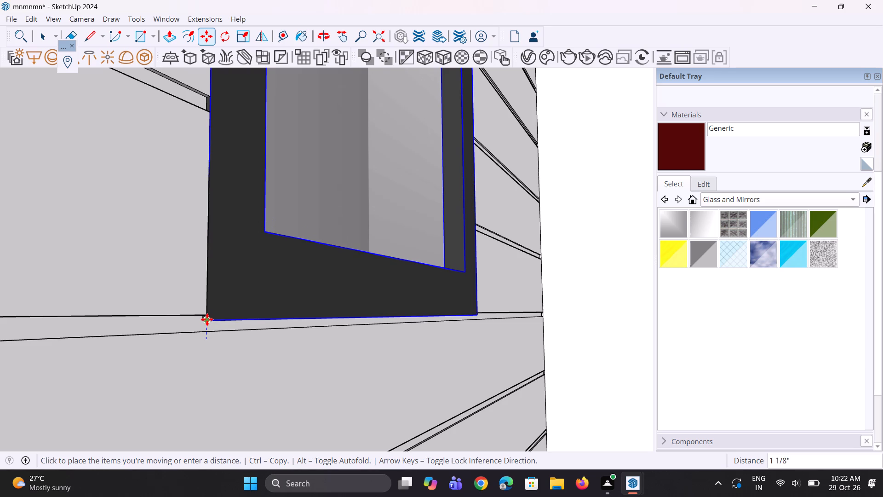
click(207, 319)
scroll(222, 318, up, 4)
middle_drag(203, 329, 119, 340)
scroll(99, 324, down, 6)
Recess the groove strip running directly beneath the smaller window by the repeated 0.3" depth.
key(space)
scroll(100, 323, down, 5)
key(p)
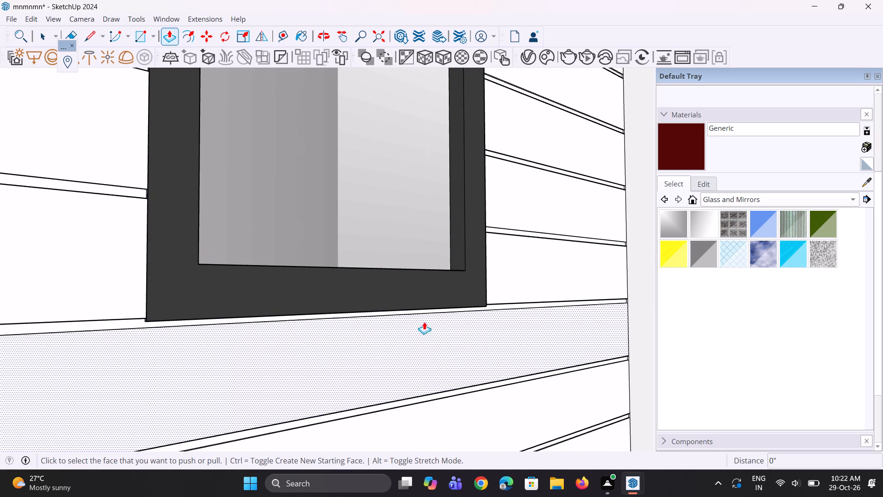
double_click(477, 307)
scroll(402, 306, down, 5)
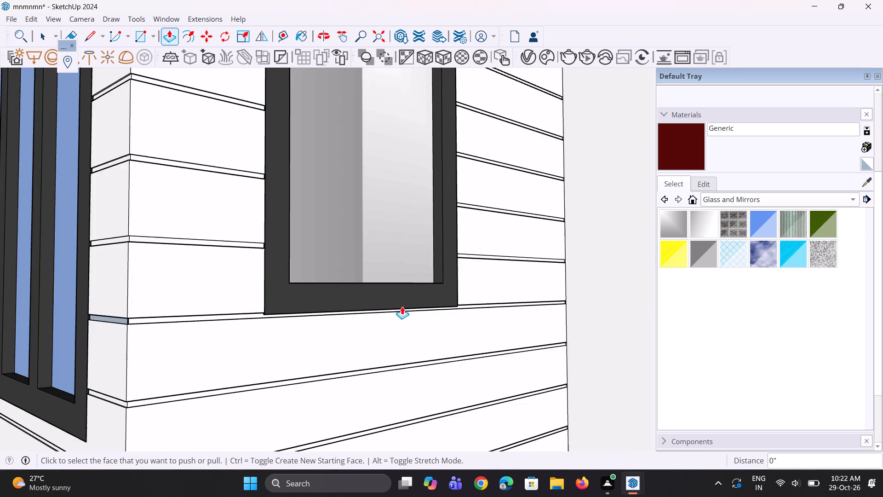
Examine the lowest corner bay and the adjoining side facade, comparing their grooved walls with the floors above.
scroll(360, 314, down, 5)
middle_drag(520, 289, 322, 358)
scroll(275, 306, down, 5)
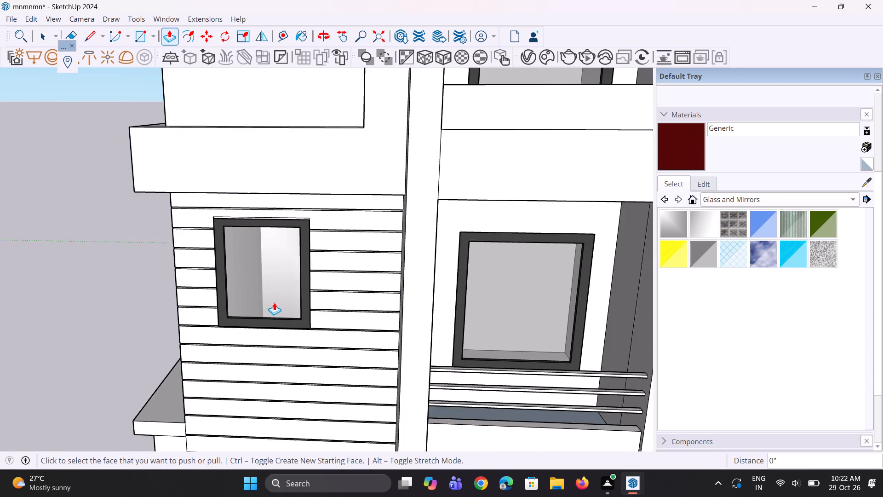
scroll(274, 302, down, 5)
middle_drag(246, 268, 408, 214)
scroll(319, 297, down, 5)
middle_drag(377, 322, 396, 322)
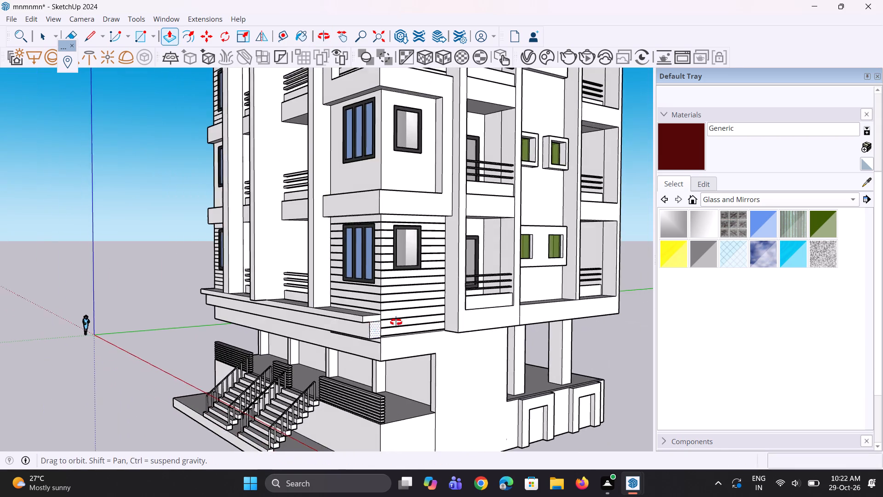
middle_drag(396, 322, 472, 307)
scroll(406, 272, up, 4)
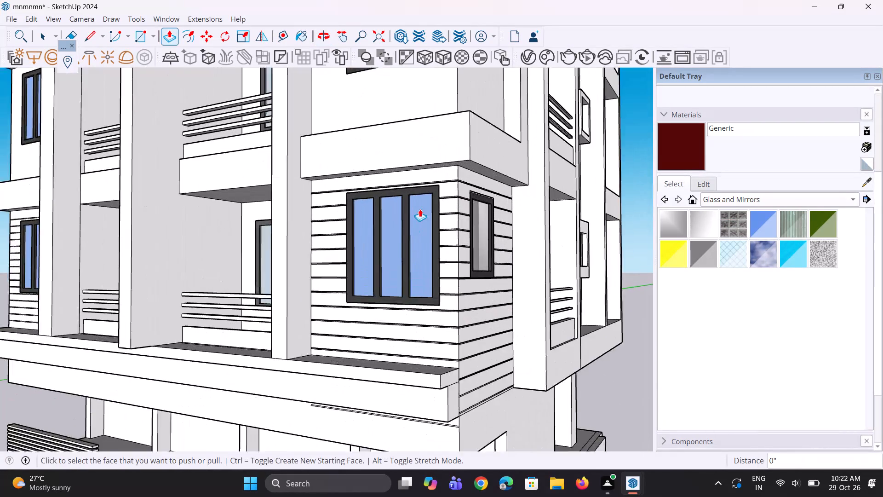
scroll(420, 209, up, 11)
middle_drag(540, 254, 2, 260)
scroll(11, 260, down, 9)
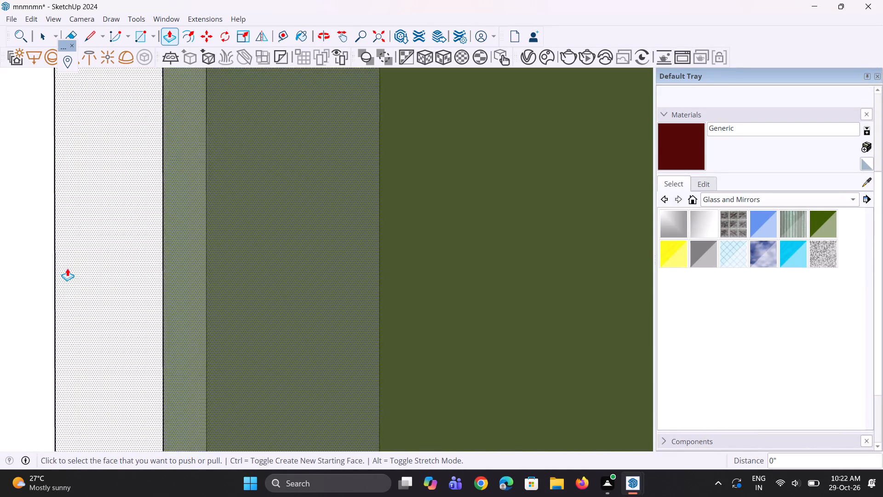
scroll(67, 268, down, 3)
middle_drag(86, 266, 240, 231)
scroll(302, 116, up, 1)
click(383, 41)
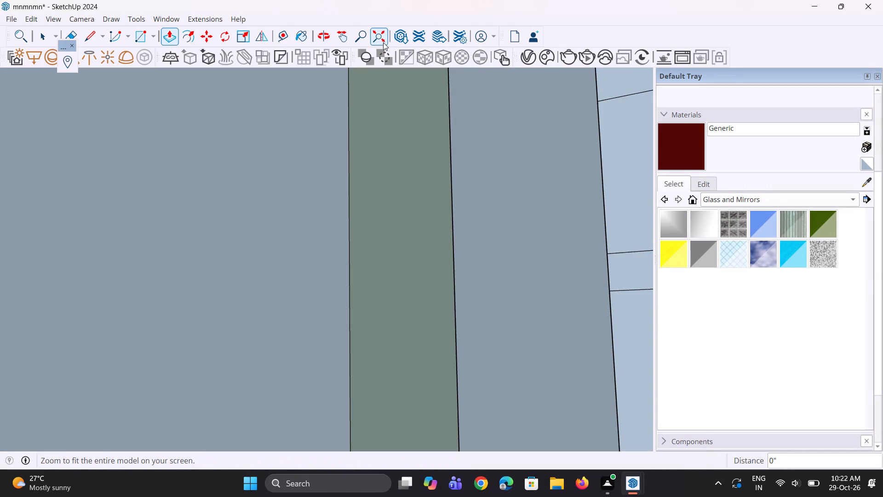
middle_drag(342, 317, 405, 319)
scroll(412, 308, up, 4)
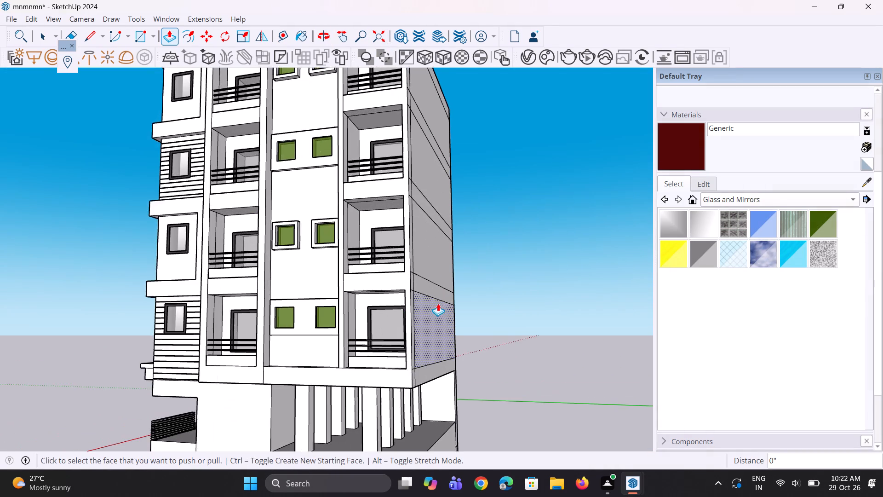
scroll(438, 303, up, 1)
middle_drag(438, 303, 594, 314)
scroll(213, 314, up, 1)
middle_drag(213, 314, 266, 303)
scroll(216, 318, up, 5)
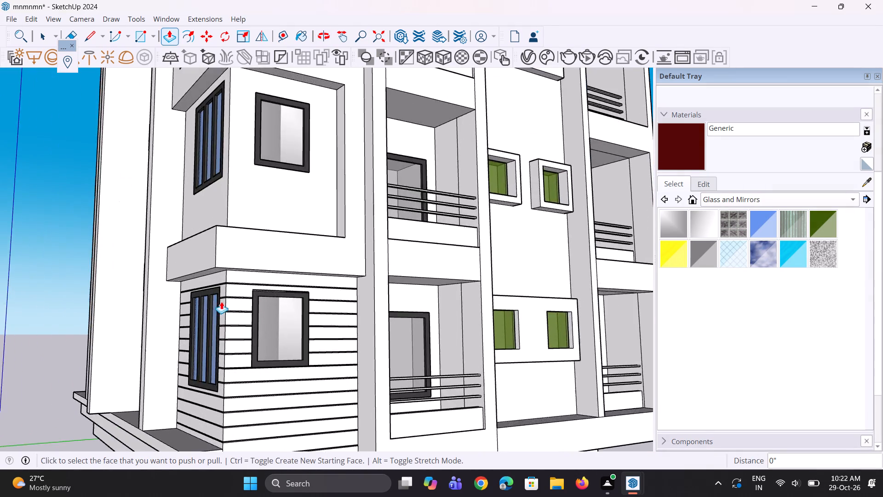
scroll(221, 301, up, 10)
middle_drag(242, 295, 238, 326)
scroll(251, 326, down, 12)
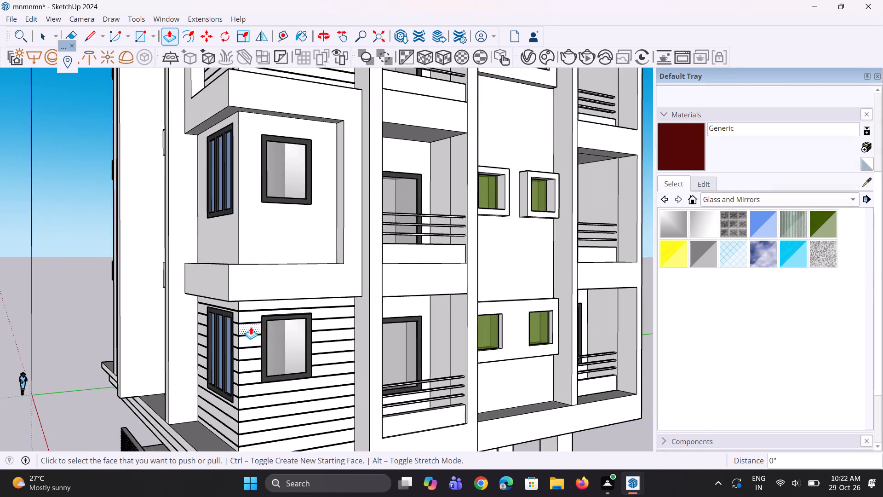
scroll(251, 327, down, 6)
middle_drag(240, 293, 246, 350)
scroll(273, 343, down, 6)
middle_drag(264, 293, 323, 282)
Examine the grooved rooftop parapets above the corner bay and around the building's top.
scroll(264, 293, up, 1)
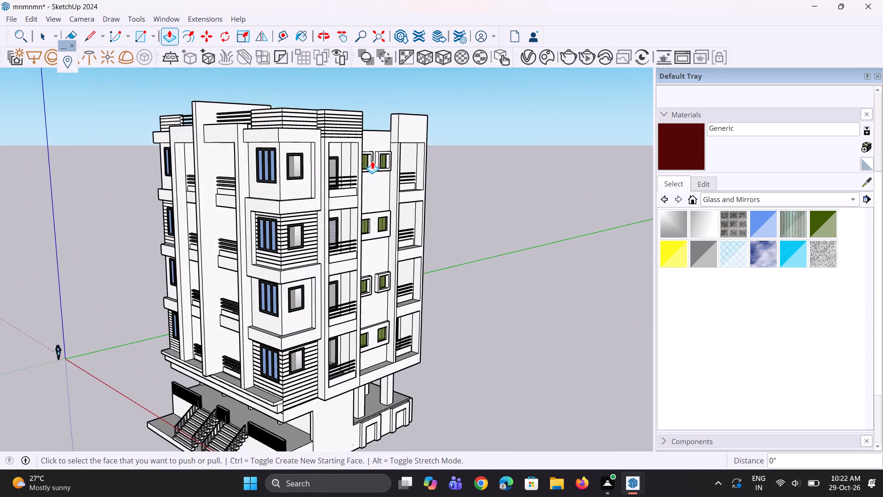
scroll(378, 115, up, 4)
scroll(313, 124, up, 14)
middle_drag(246, 159, 349, 181)
scroll(349, 181, up, 1)
scroll(349, 181, down, 11)
middle_drag(225, 206, 319, 188)
scroll(323, 162, up, 13)
middle_drag(339, 208, 327, 178)
scroll(327, 178, down, 6)
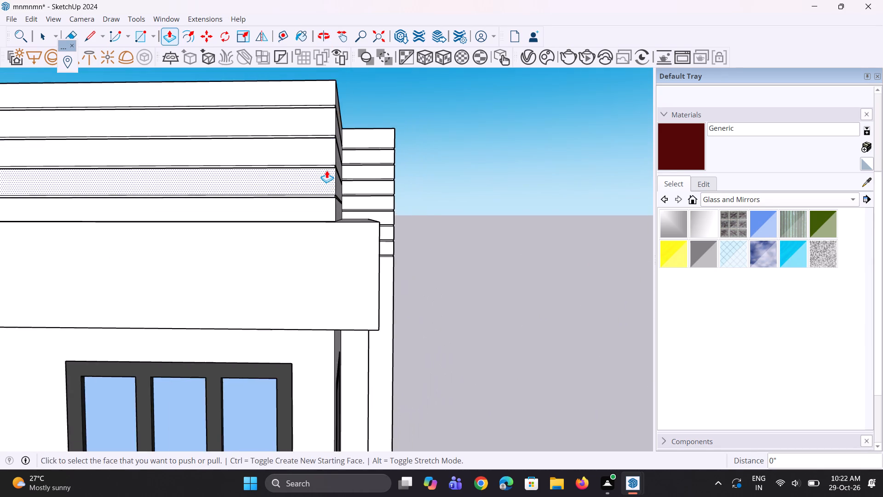
scroll(327, 170, down, 20)
scroll(327, 170, down, 1)
Examine the groove strips around the window of the upper grooved corner bay, comparing them with the lower front facade.
scroll(291, 318, up, 3)
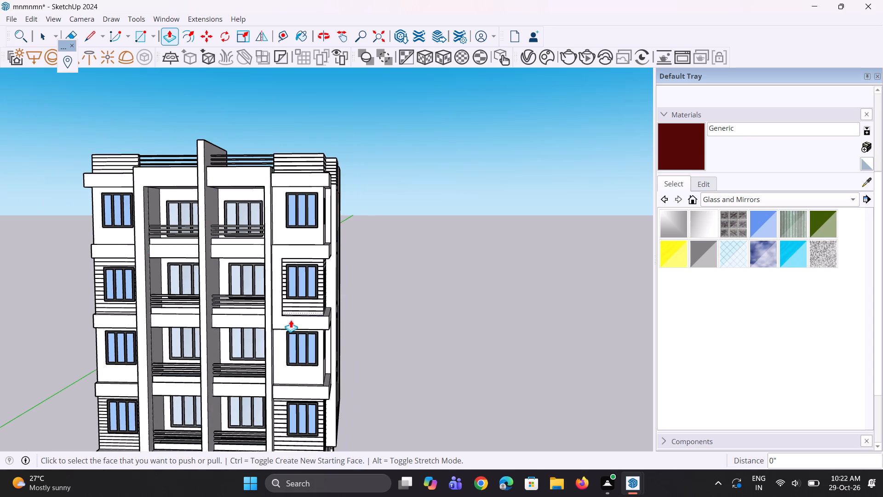
scroll(291, 320, up, 13)
scroll(331, 259, down, 11)
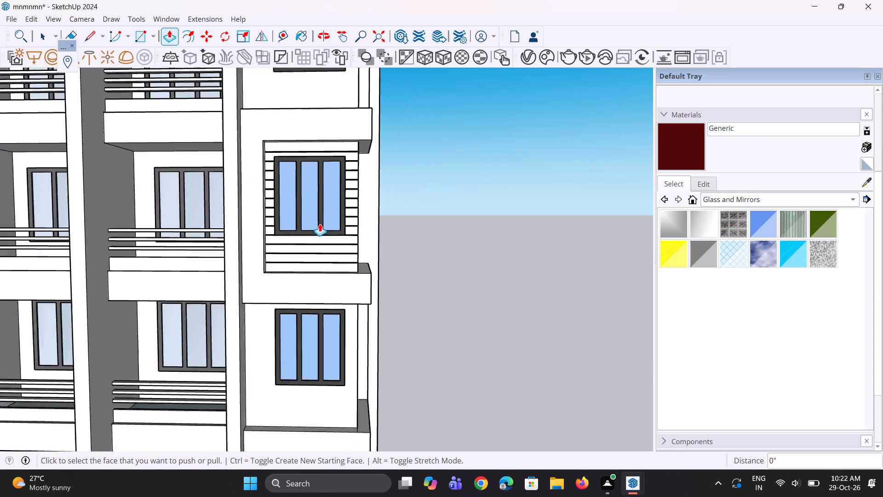
scroll(320, 224, down, 6)
scroll(290, 406, up, 19)
scroll(290, 381, up, 3)
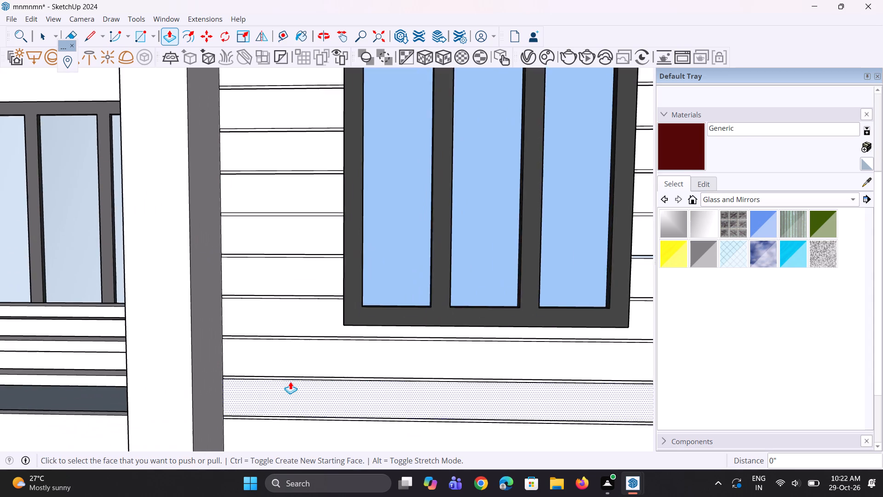
scroll(290, 381, up, 1)
middle_drag(291, 378, 351, 334)
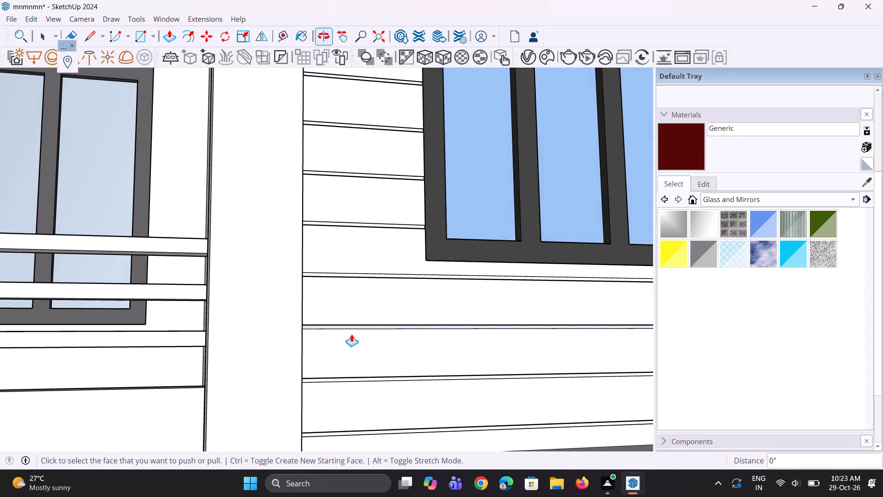
scroll(351, 334, down, 18)
scroll(352, 335, down, 3)
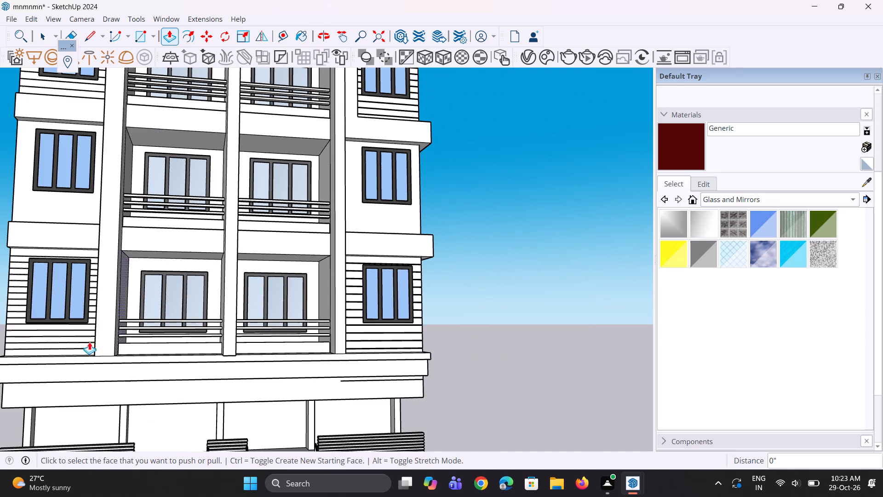
Recess the five groove strips beneath the window of the lowest left corner bay by 0.3", working upward from the bottom strip.
middle_drag(89, 342, 311, 320)
scroll(259, 344, up, 13)
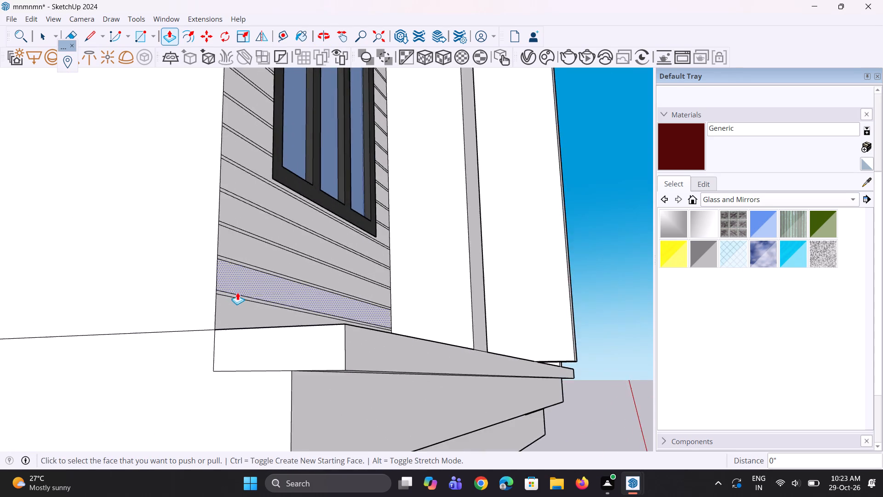
middle_drag(235, 293, 208, 371)
scroll(195, 395, up, 6)
click(198, 386)
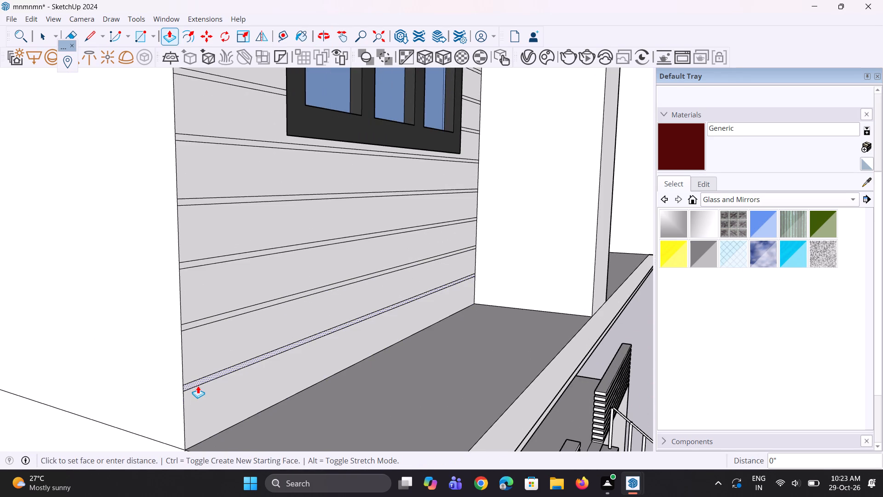
text(0.3)
key(shift+quotedbl)
key(Return)
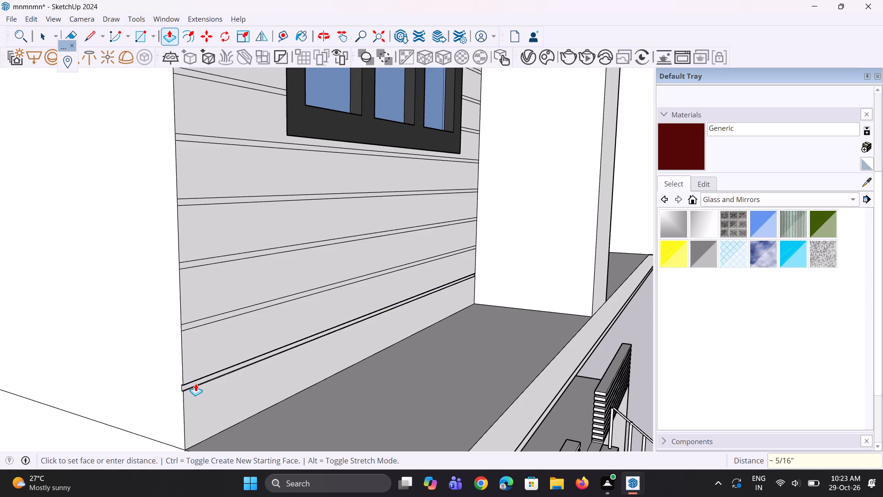
double_click(208, 321)
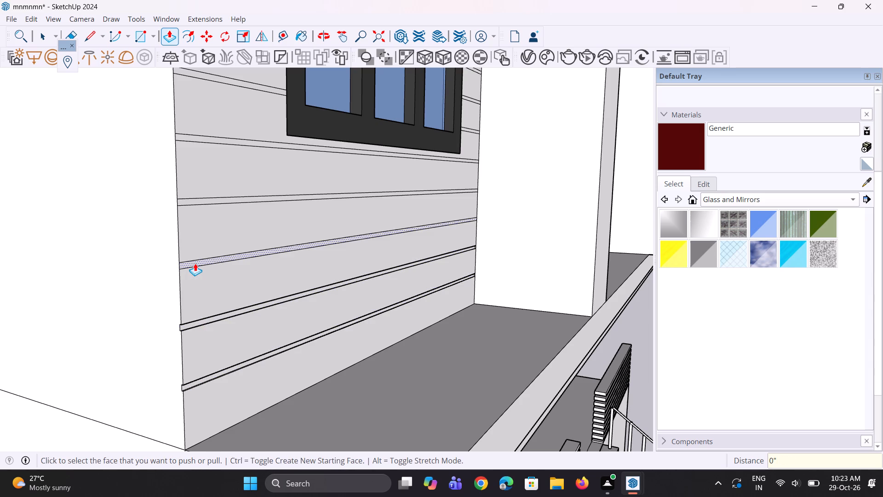
double_click(195, 263)
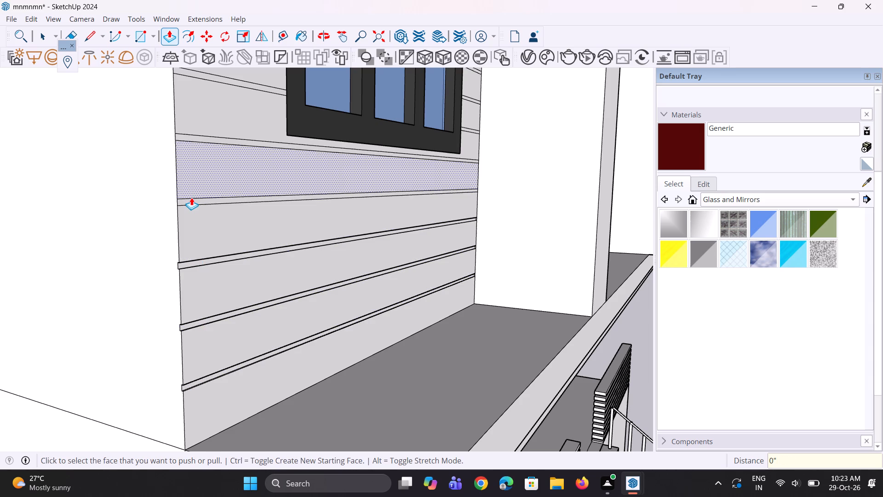
double_click(188, 201)
scroll(139, 342, down, 5)
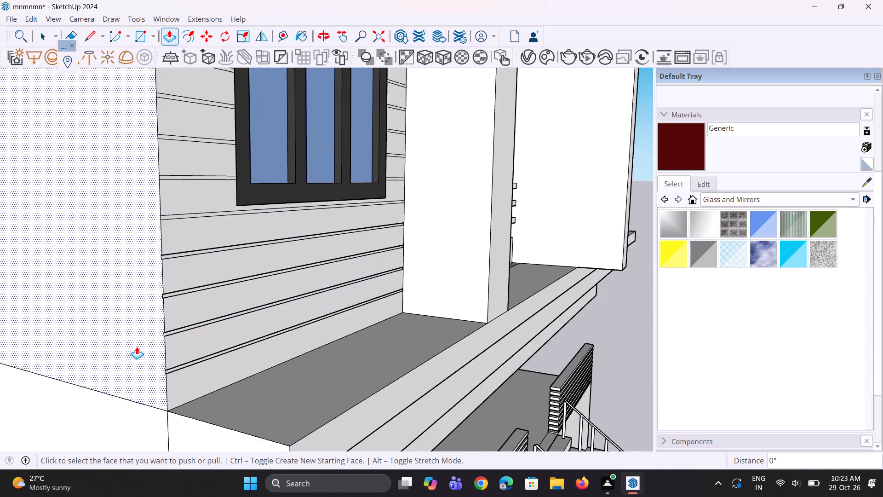
scroll(137, 347, down, 5)
scroll(191, 231, up, 7)
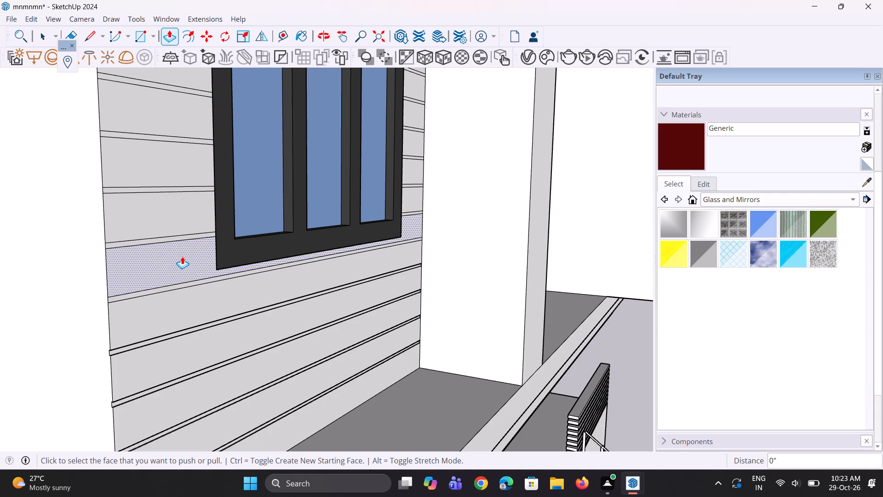
double_click(120, 301)
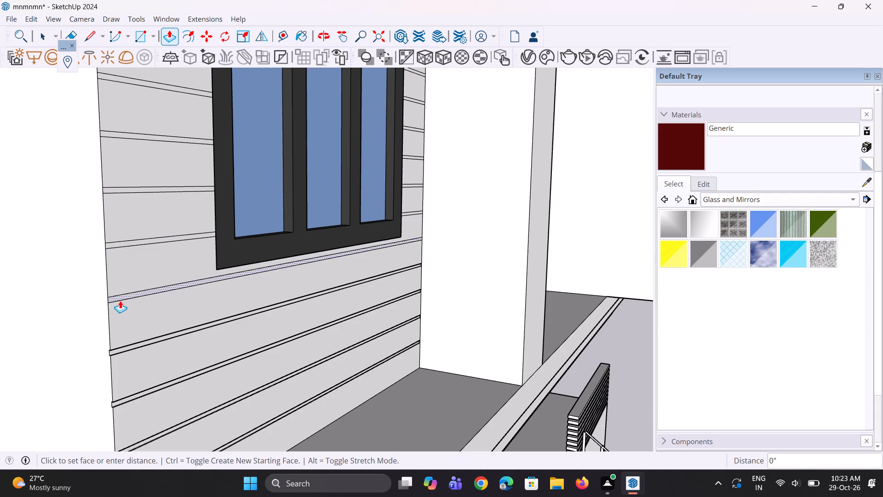
Recess the seven lower groove strips between the bay's outer corner and its window by the repeated 0.3" depth.
double_click(130, 244)
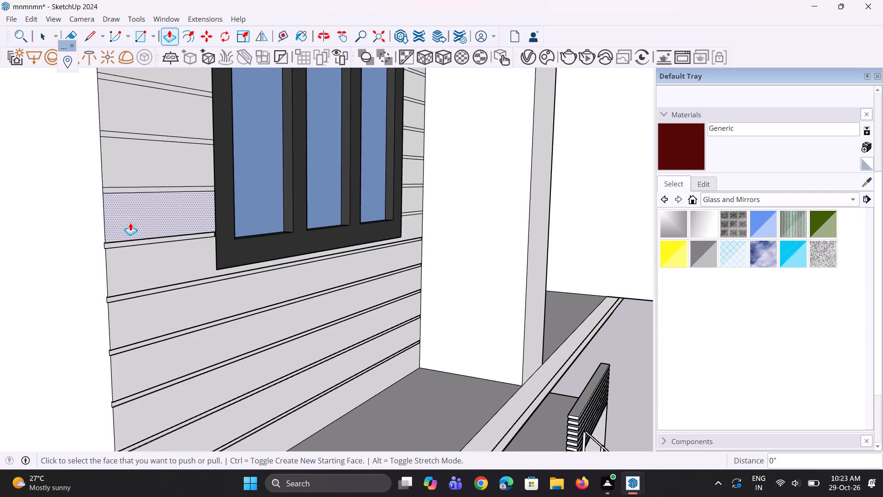
double_click(122, 192)
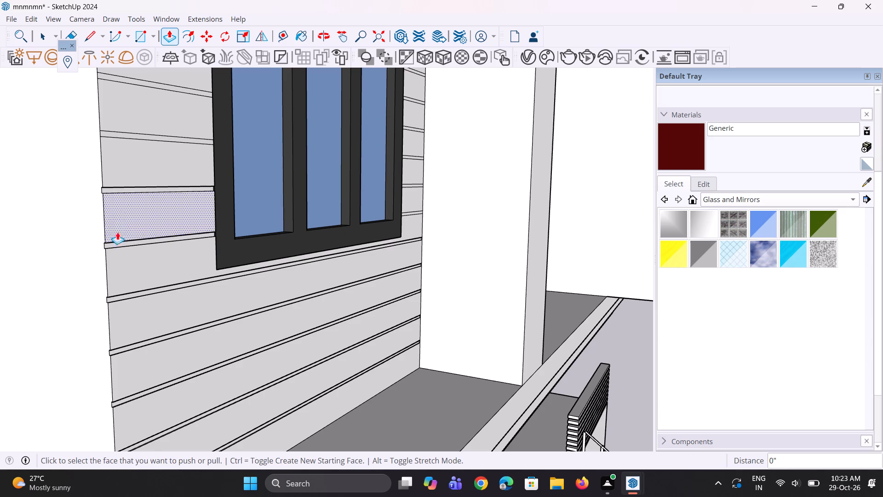
scroll(112, 255, down, 10)
scroll(103, 110, up, 8)
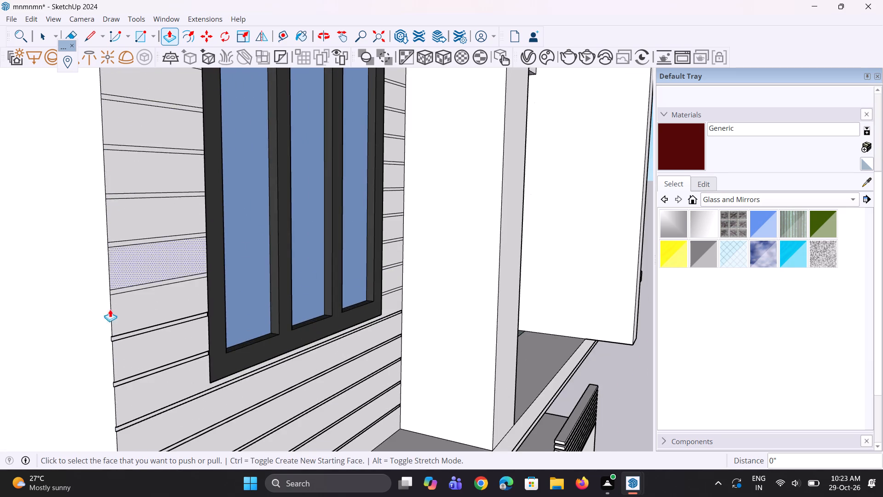
scroll(110, 315, up, 3)
double_click(129, 286)
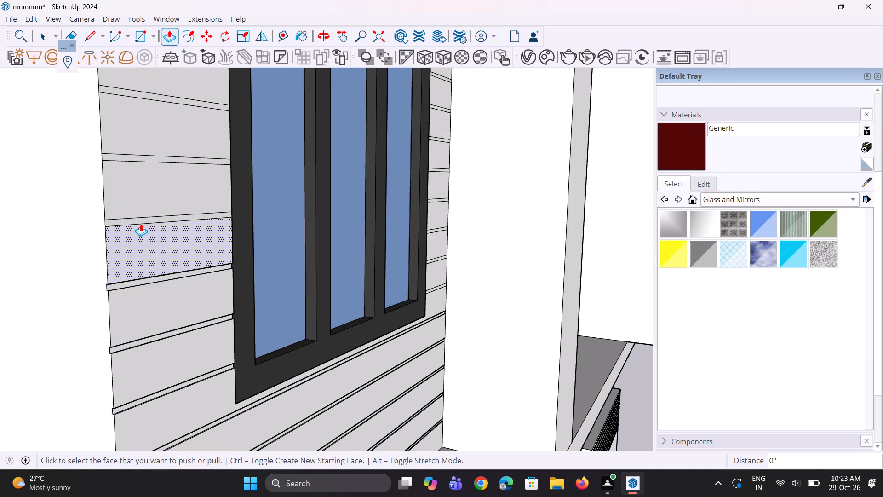
double_click(141, 224)
scroll(111, 326, down, 4)
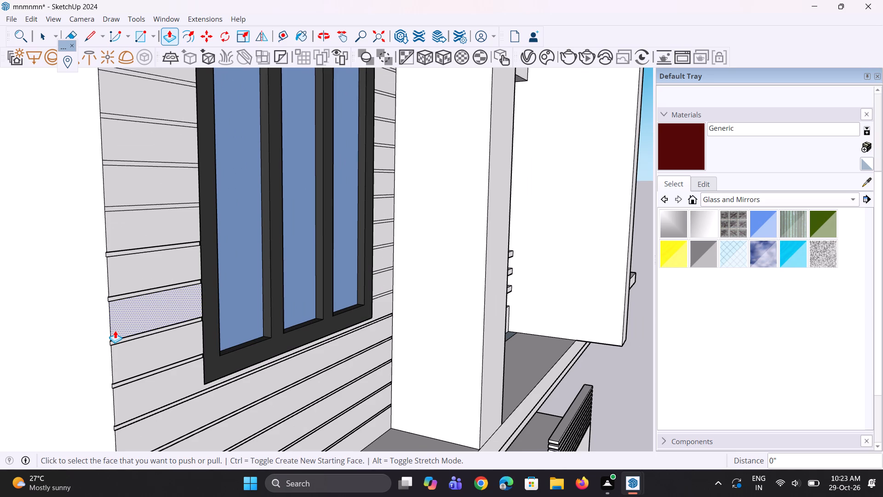
double_click(126, 210)
scroll(105, 301, down, 10)
scroll(115, 293, up, 4)
scroll(112, 256, up, 6)
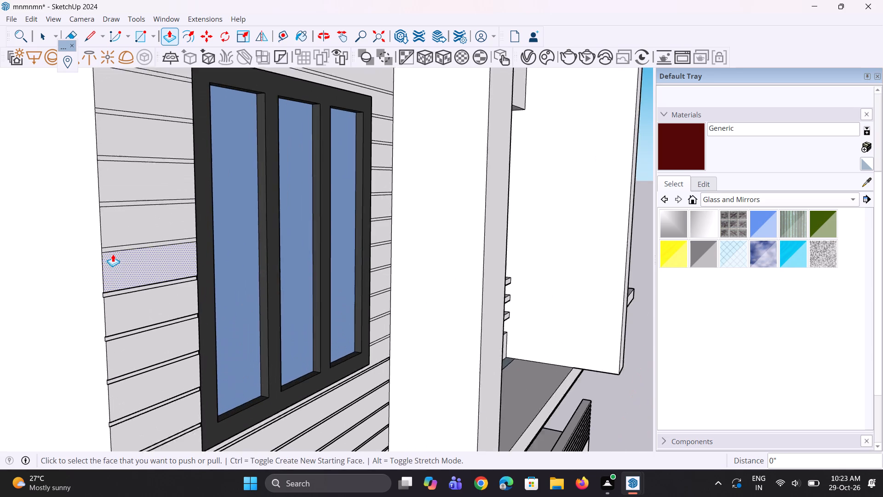
double_click(113, 249)
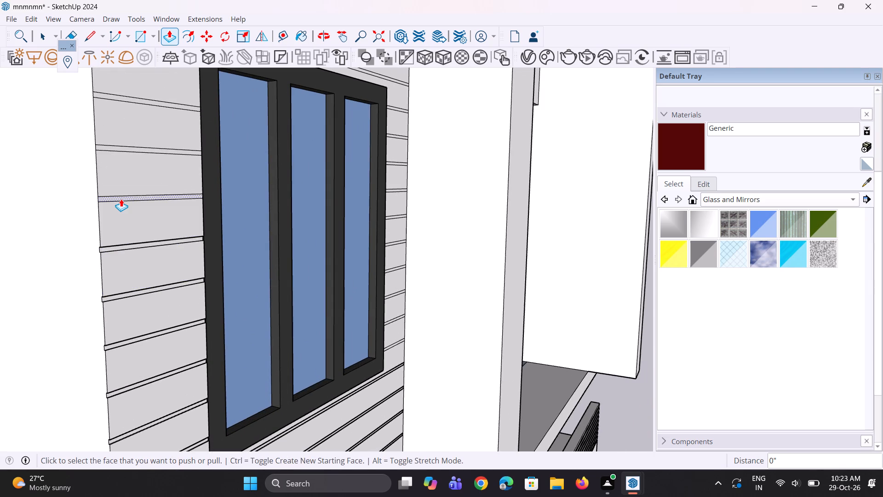
double_click(121, 199)
Recess the three remaining upper strips on the window's outer-corner side and the full-width strip above the window by the repeated 0.3".
scroll(160, 360, down, 5)
middle_drag(142, 300, 145, 302)
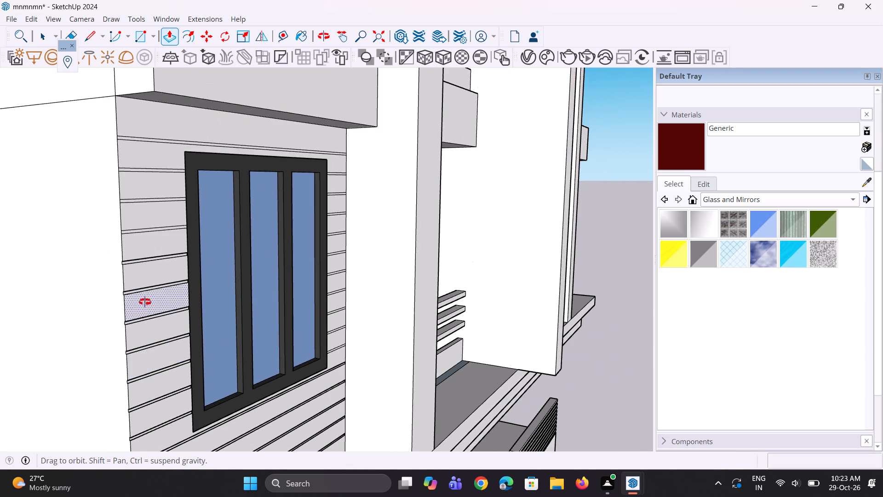
middle_drag(145, 302, 167, 312)
scroll(168, 237, up, 8)
double_click(145, 254)
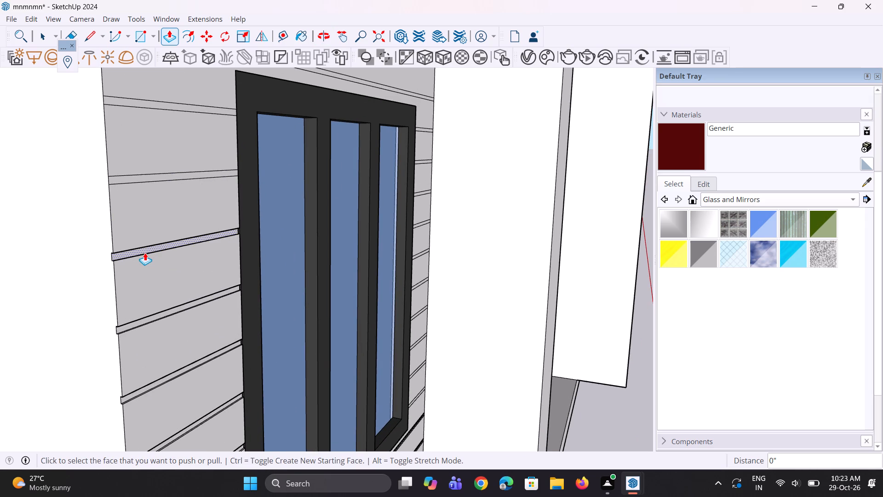
scroll(129, 204, up, 3)
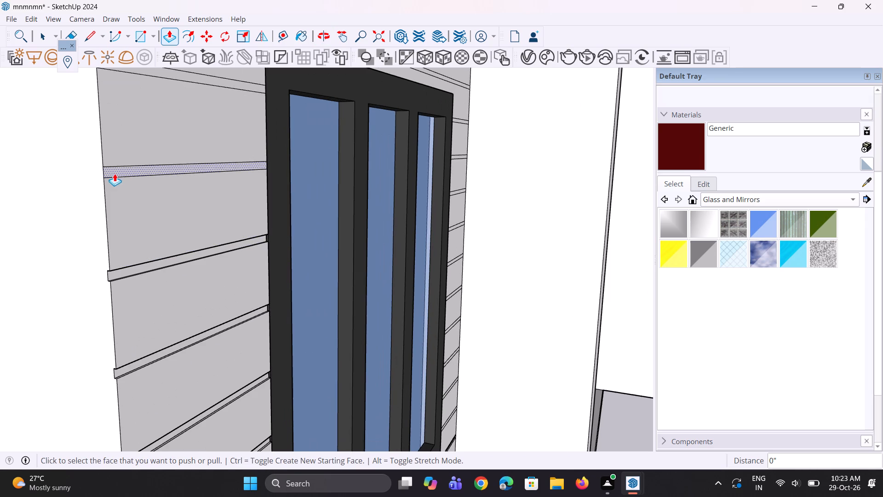
double_click(115, 173)
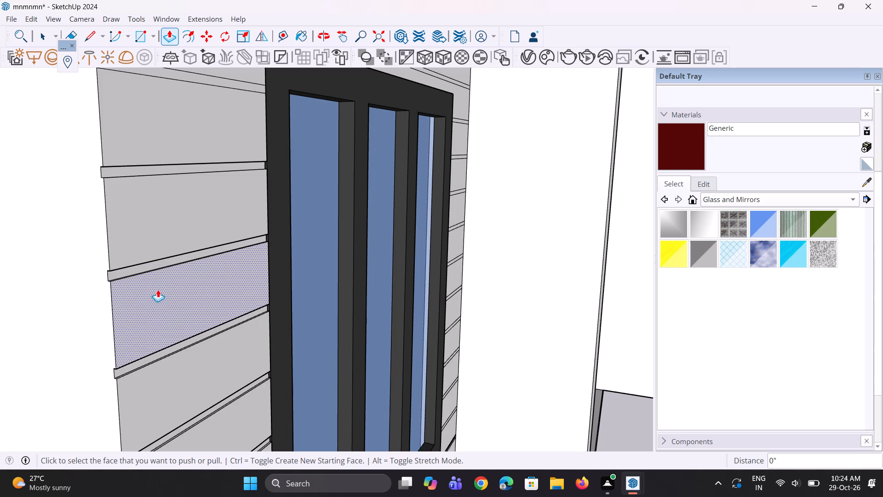
scroll(139, 360, down, 5)
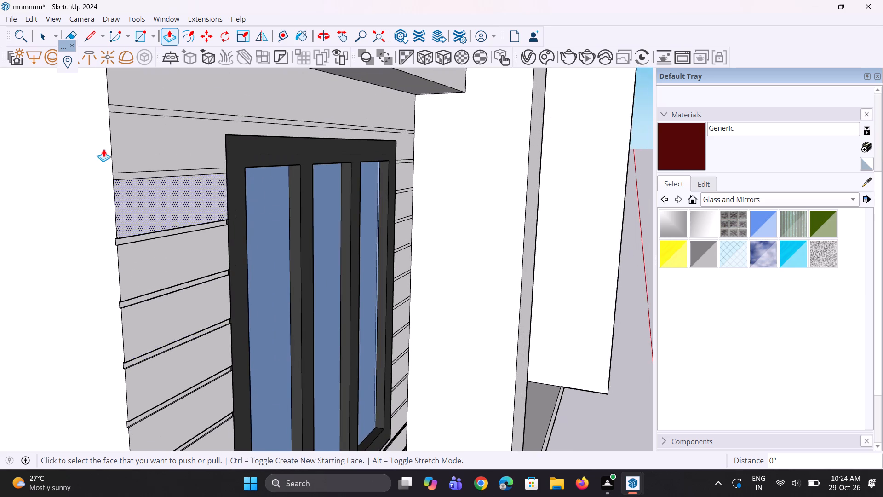
scroll(108, 174, up, 6)
double_click(125, 176)
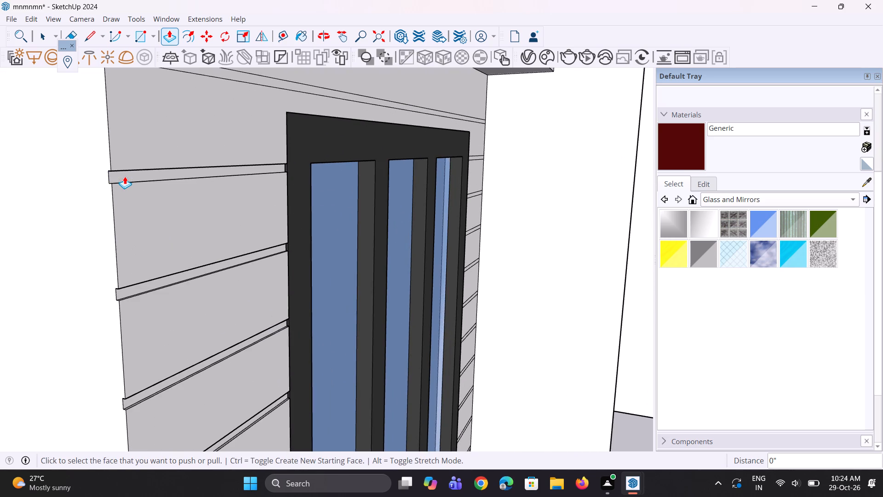
scroll(123, 274, down, 9)
scroll(141, 185, up, 2)
double_click(143, 177)
Recess the top four short groove strips between the window and the adjoining column by the repeated 0.3" depth.
scroll(47, 195, down, 3)
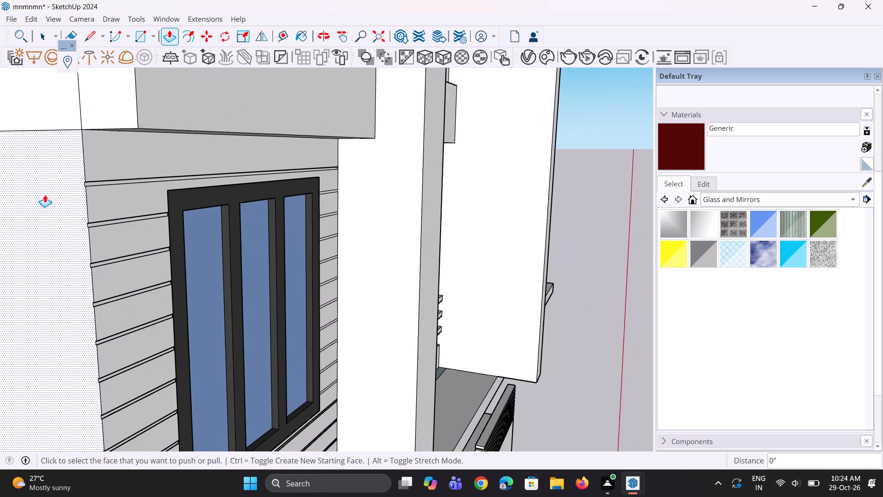
scroll(45, 195, down, 4)
scroll(318, 204, up, 11)
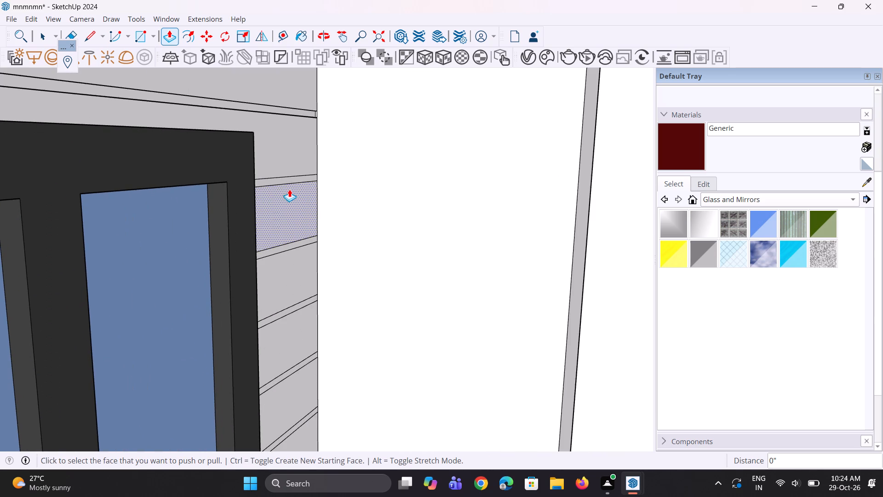
double_click(275, 183)
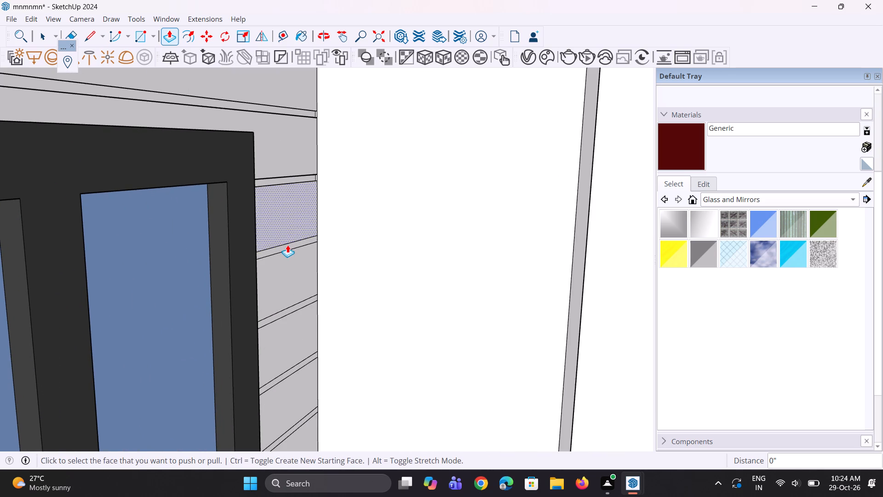
double_click(287, 247)
scroll(269, 204, down, 4)
scroll(286, 305, up, 5)
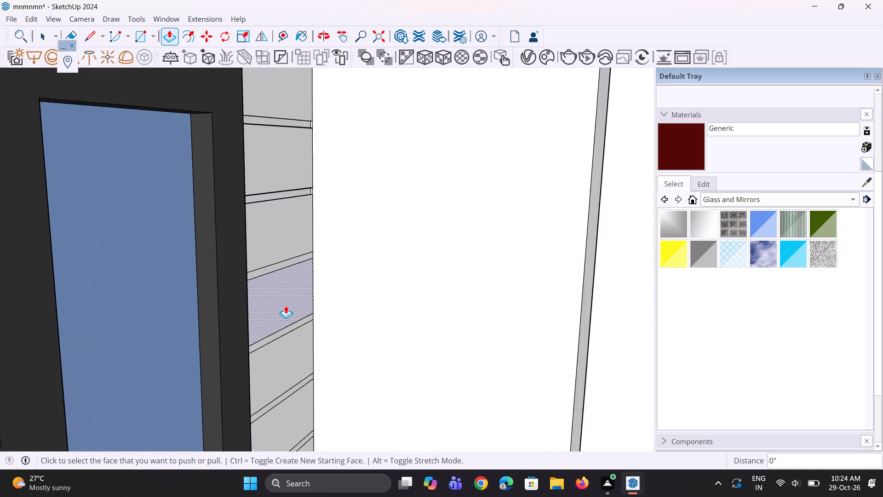
scroll(284, 289, up, 3)
double_click(278, 251)
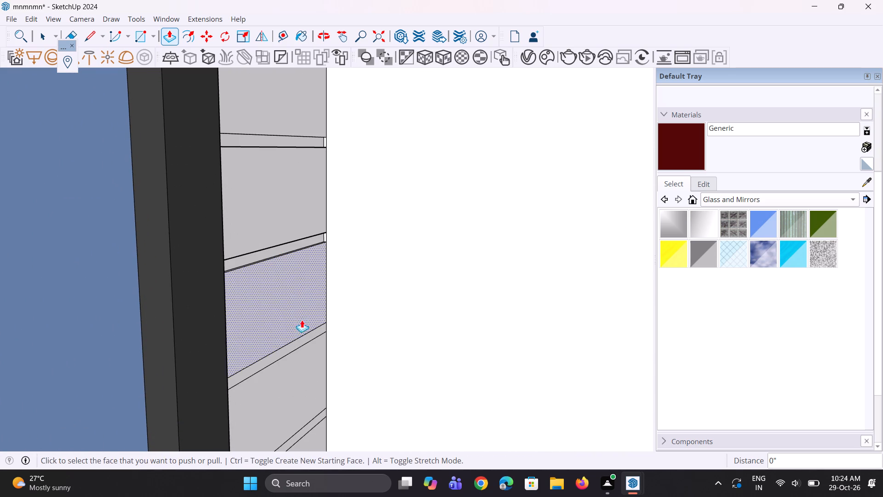
double_click(303, 339)
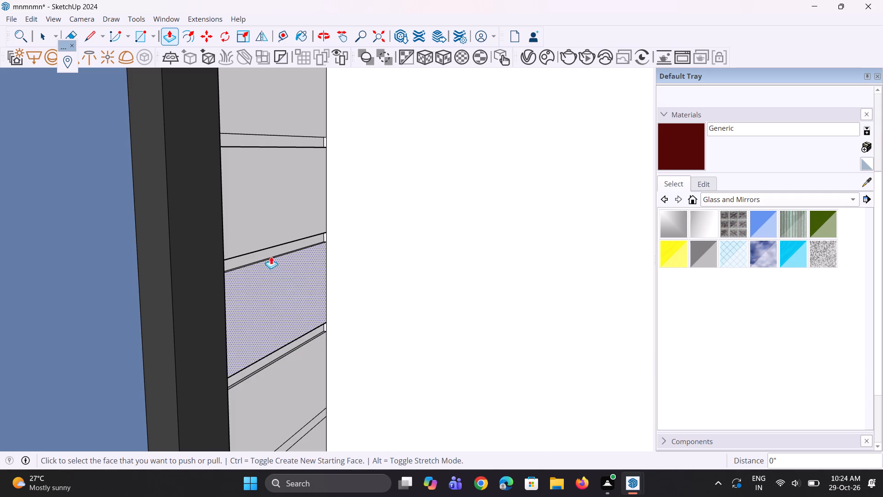
Recess the next four short groove strips between the lowest left bay's window and the adjoining column by the repeated 0.3" depth.
scroll(260, 245, down, 11)
scroll(269, 346, up, 8)
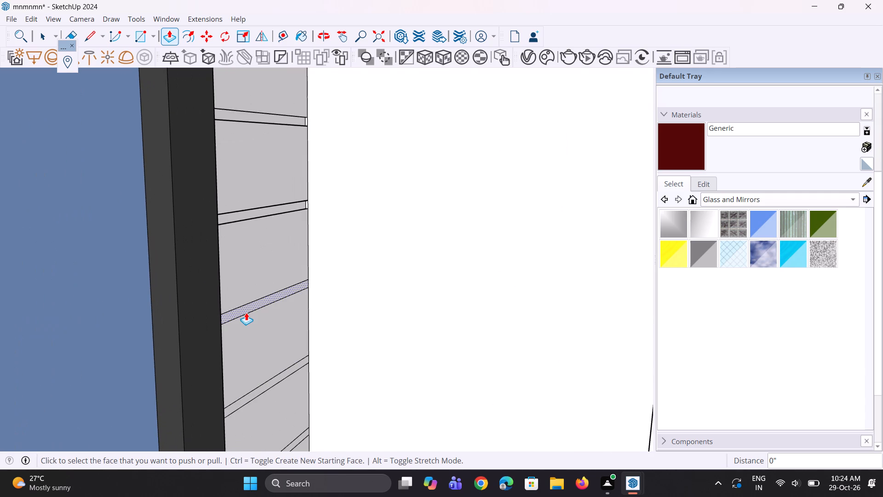
double_click(246, 312)
scroll(212, 231, down, 9)
scroll(274, 335, up, 2)
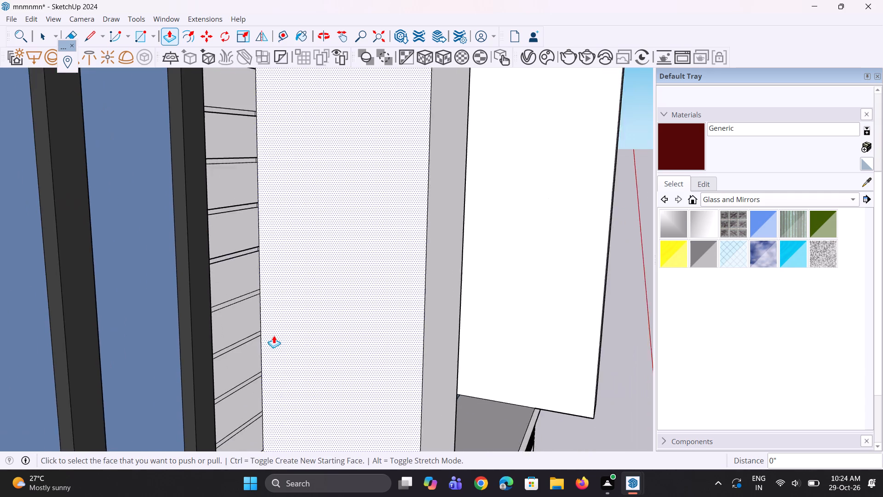
scroll(274, 335, up, 1)
scroll(234, 298, up, 4)
double_click(228, 289)
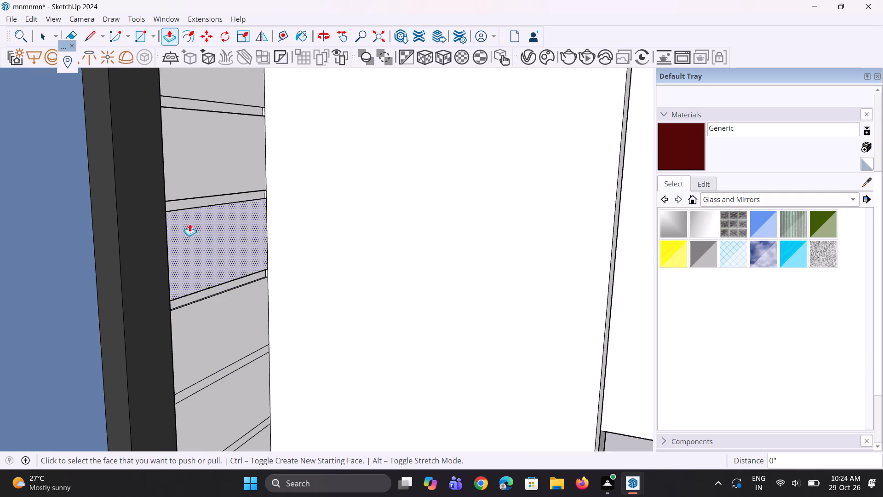
scroll(184, 220, down, 5)
scroll(200, 371, up, 4)
scroll(194, 324, up, 2)
double_click(191, 302)
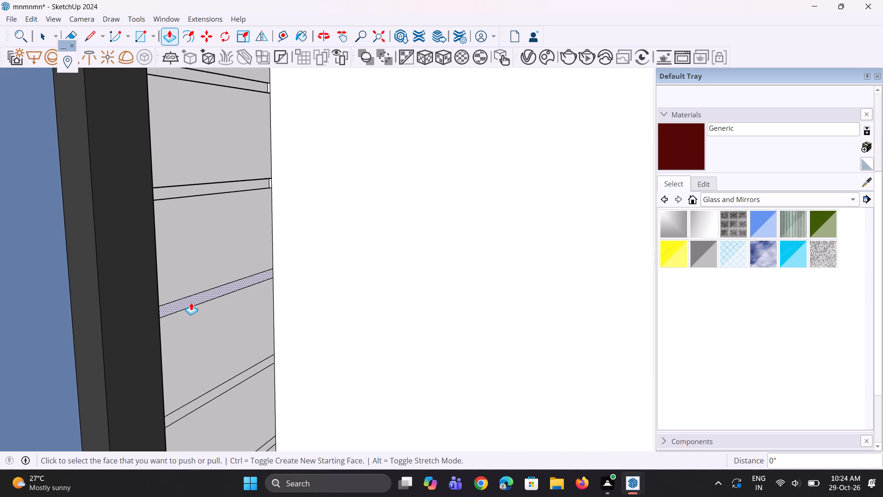
double_click(242, 382)
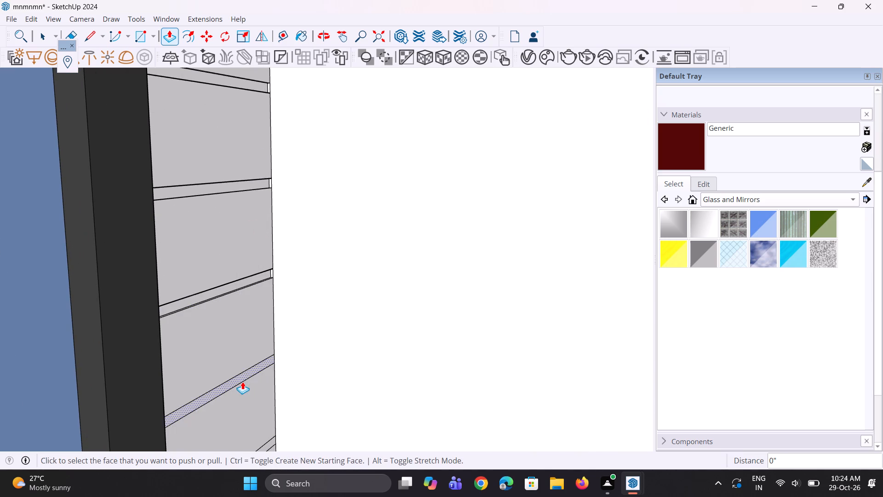
Recess the last two short strips beside the window's lower corner on the column side by the repeated 0.3" depth.
scroll(239, 325, down, 6)
scroll(171, 292, down, 10)
scroll(200, 380, up, 5)
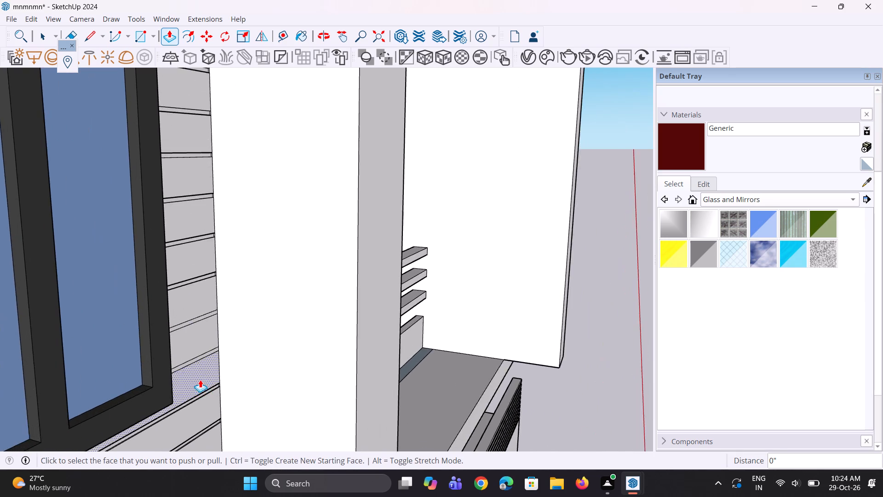
scroll(186, 338, up, 4)
double_click(185, 319)
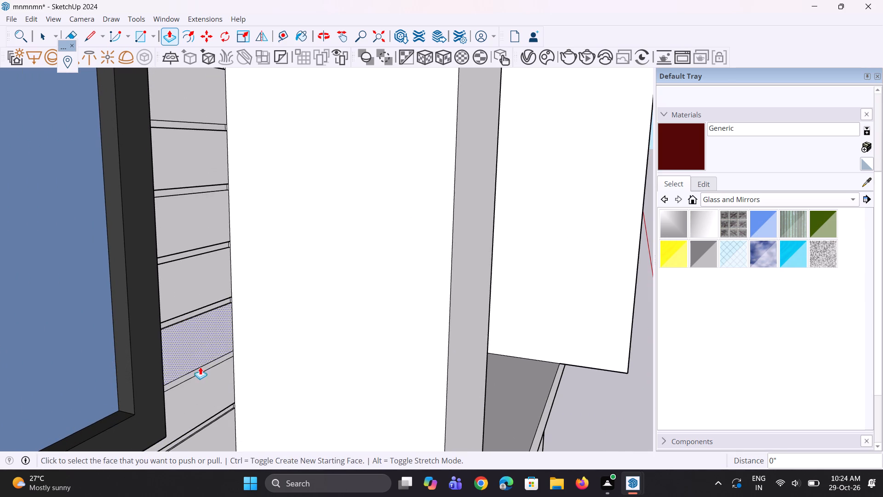
double_click(202, 370)
scroll(222, 360, down, 6)
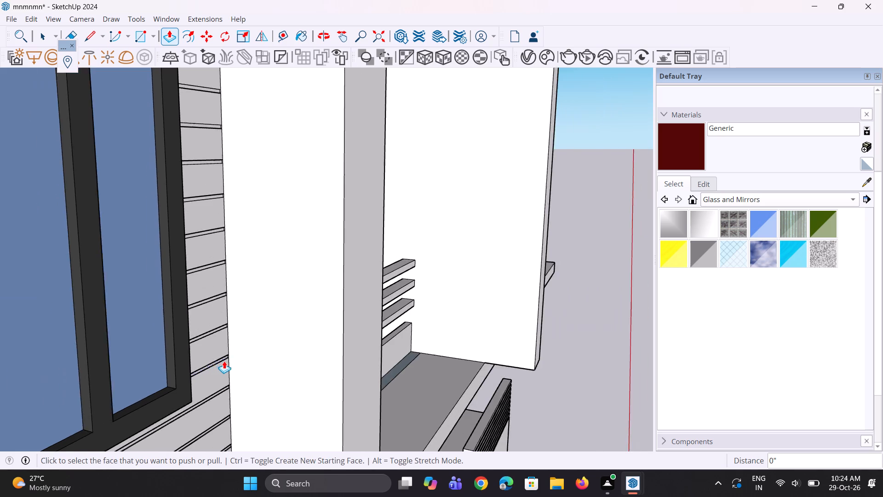
scroll(224, 362, down, 11)
middle_drag(224, 362, 258, 347)
key(space)
key(space)
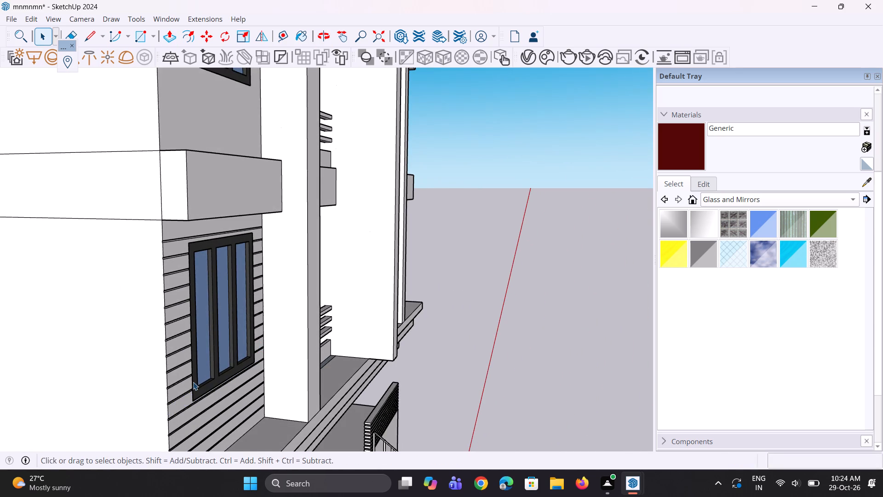
Examine how the lowest bay window's bottom outer frame corner meets the grooved wall.
click(193, 381)
scroll(201, 398, up, 9)
click(196, 362)
scroll(183, 400, up, 4)
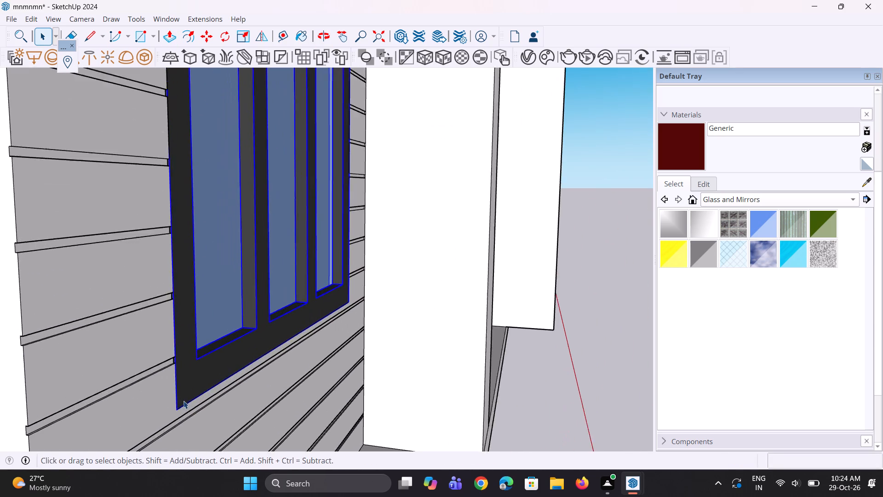
scroll(183, 401, up, 6)
middle_drag(196, 392, 203, 386)
scroll(203, 386, up, 5)
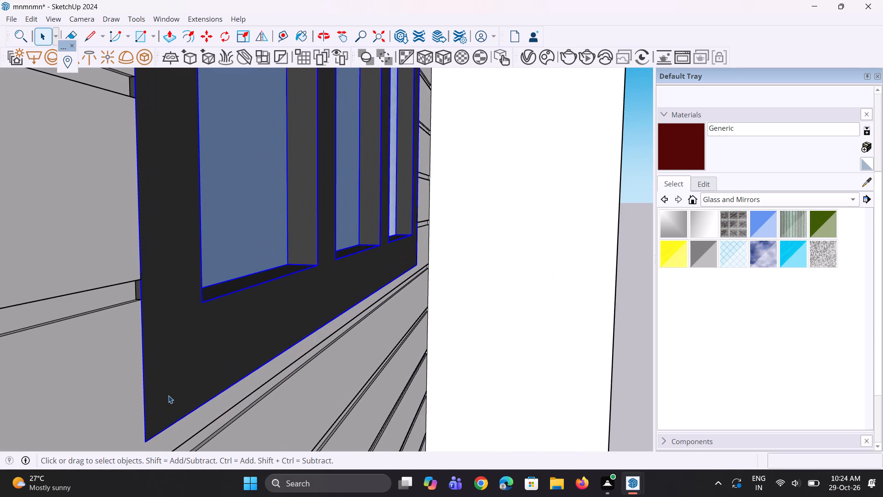
scroll(157, 384, down, 20)
scroll(157, 384, down, 7)
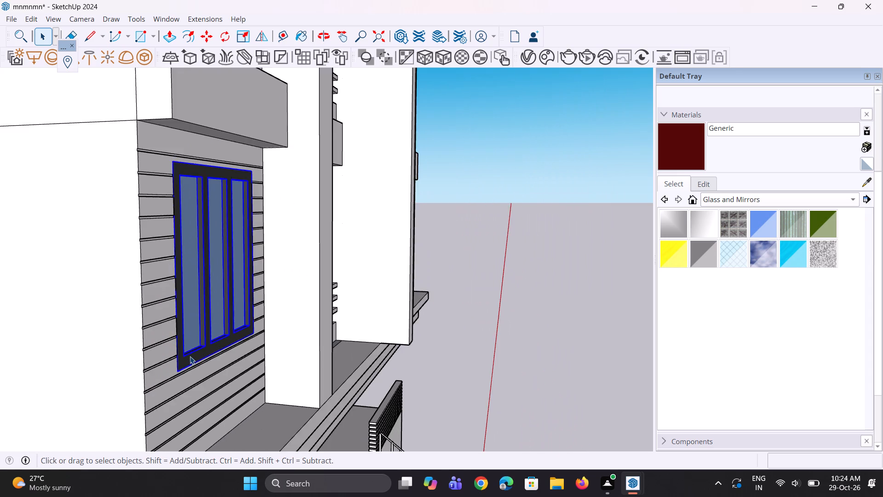
scroll(190, 356, down, 8)
key(space)
key(space)
click(417, 332)
On the next grooved corner bay up, recess both full-width strips above the window and the top outer-corner strip beside it by the repeated 0.3".
middle_drag(250, 379, 234, 407)
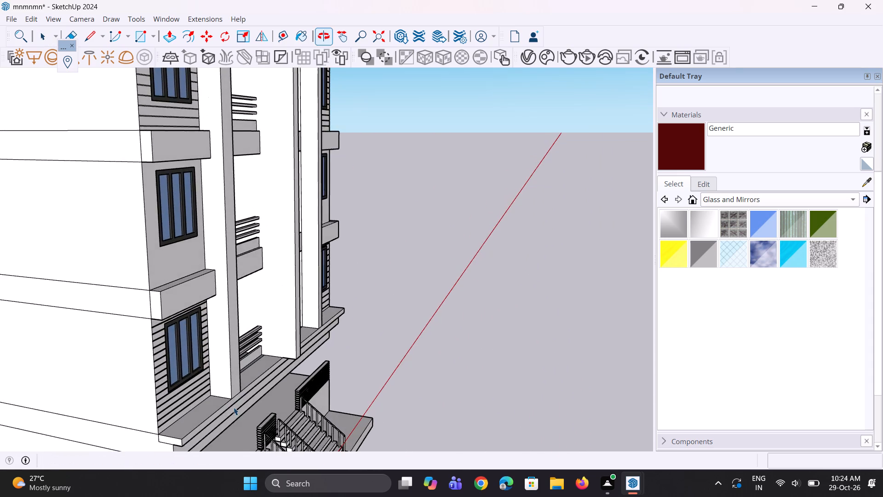
scroll(234, 407, down, 6)
scroll(200, 176, up, 6)
scroll(188, 244, up, 14)
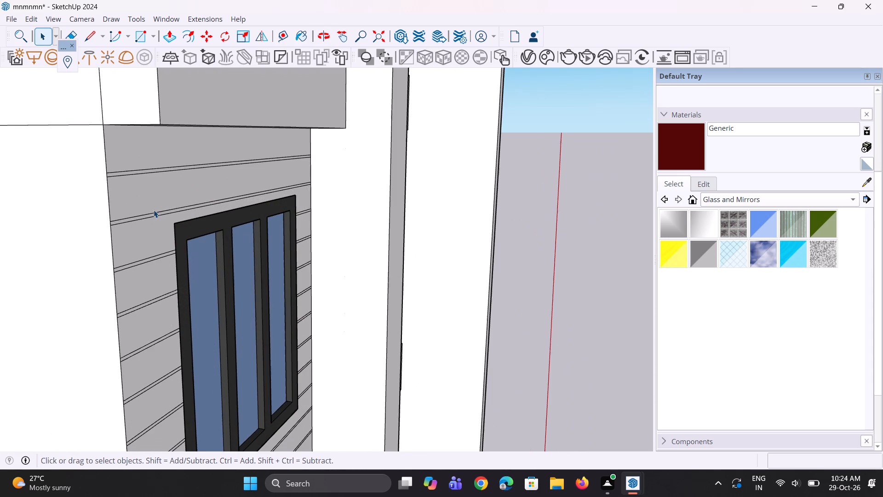
key(p)
scroll(139, 208, up, 4)
scroll(109, 174, up, 4)
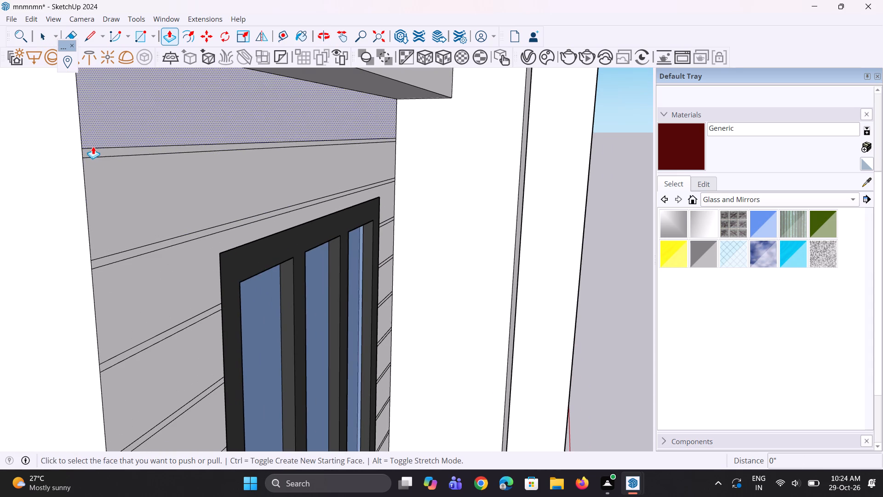
double_click(98, 151)
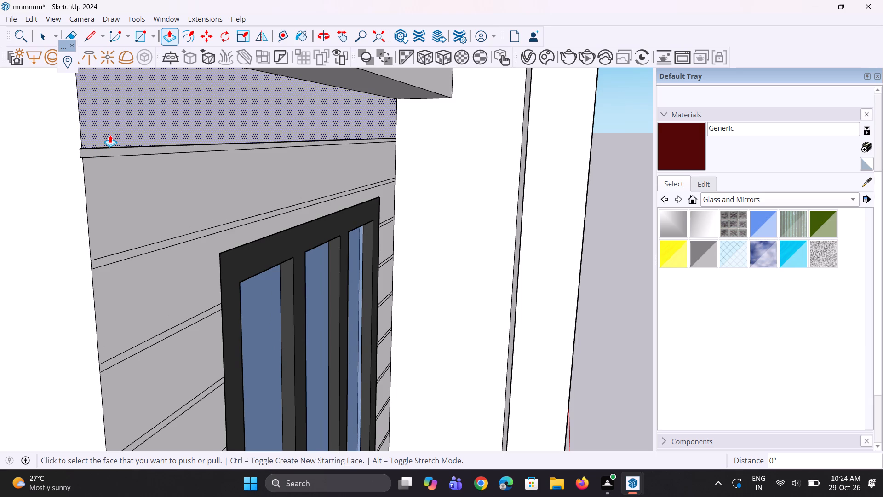
scroll(104, 129, down, 1)
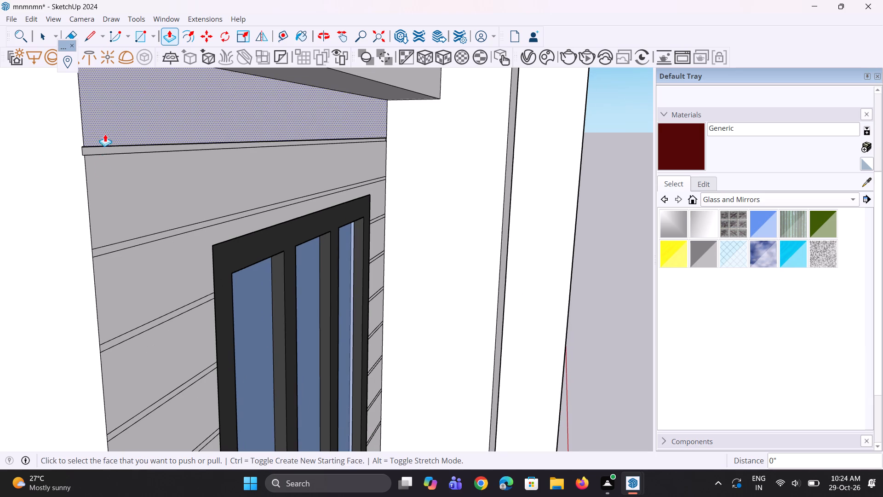
double_click(105, 250)
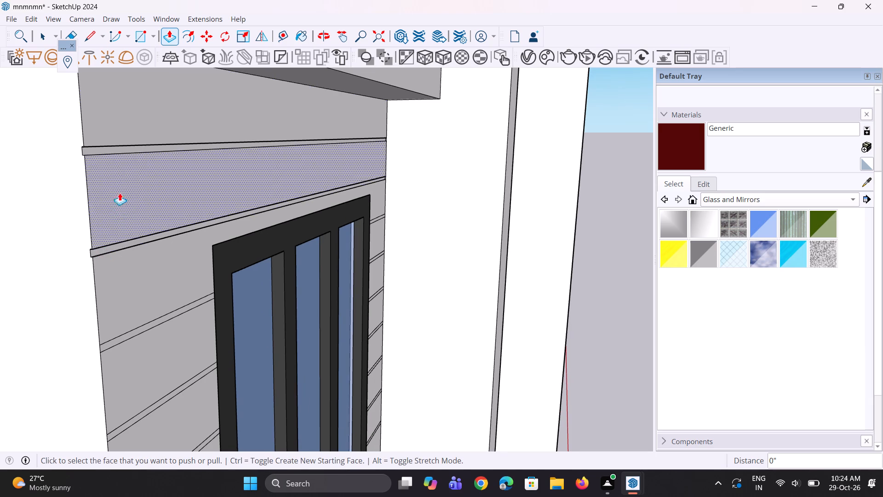
scroll(118, 181, down, 4)
scroll(143, 332, up, 3)
scroll(115, 292, up, 1)
double_click(117, 279)
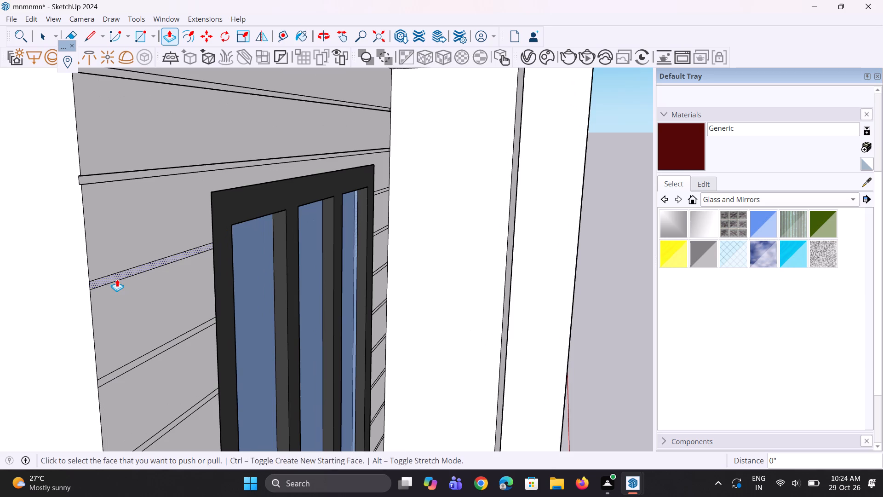
key(space)
key(space)
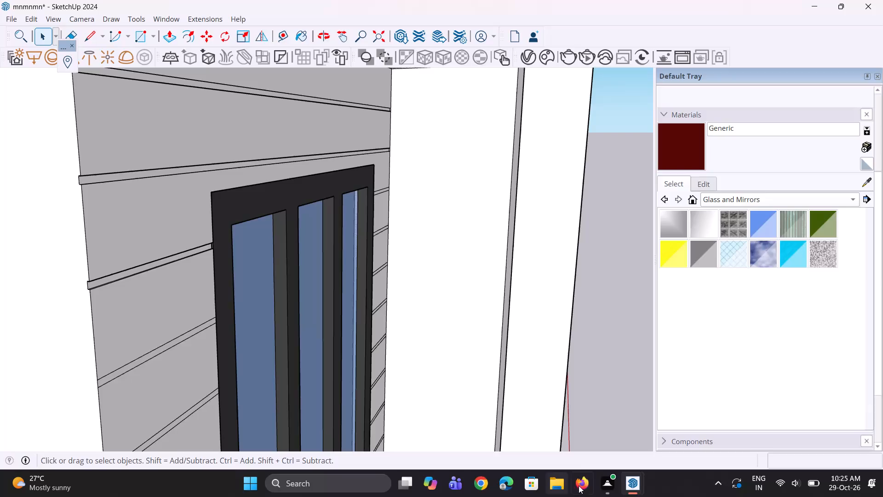
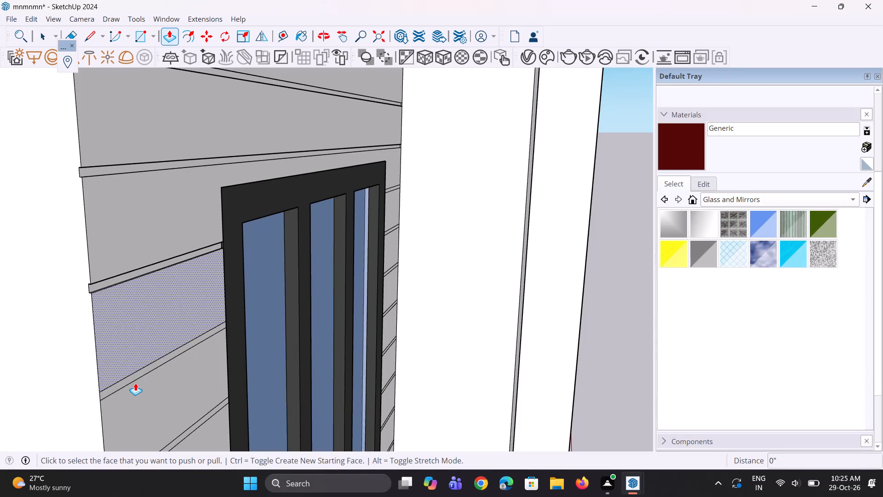
Repeat the last Push/Pull distance outward on the next four thin horizontal strips between the wall's outer edge and the window.
double_click(139, 376)
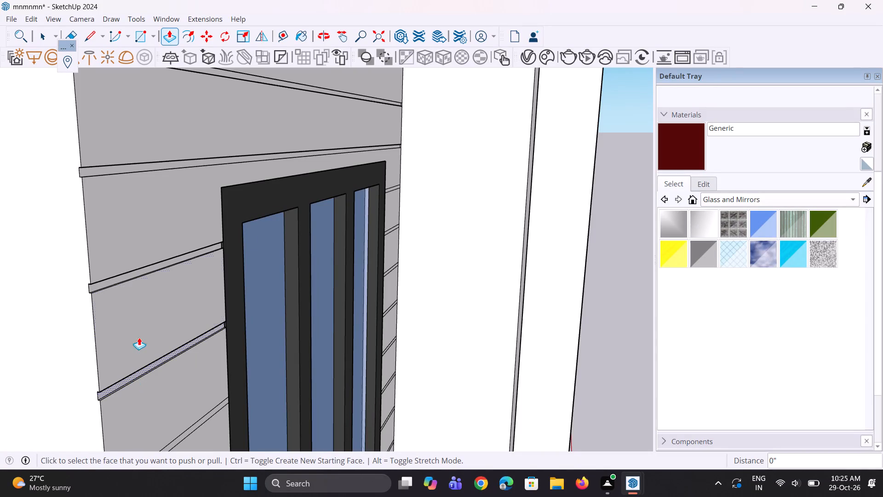
scroll(123, 282, down, 10)
scroll(104, 398, up, 5)
scroll(135, 358, up, 3)
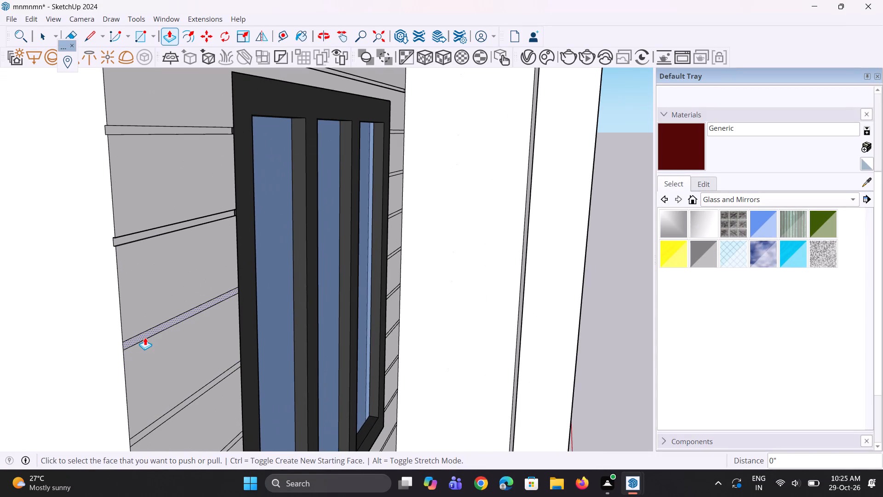
double_click(145, 337)
scroll(159, 245, down, 8)
scroll(163, 349, up, 7)
double_click(149, 322)
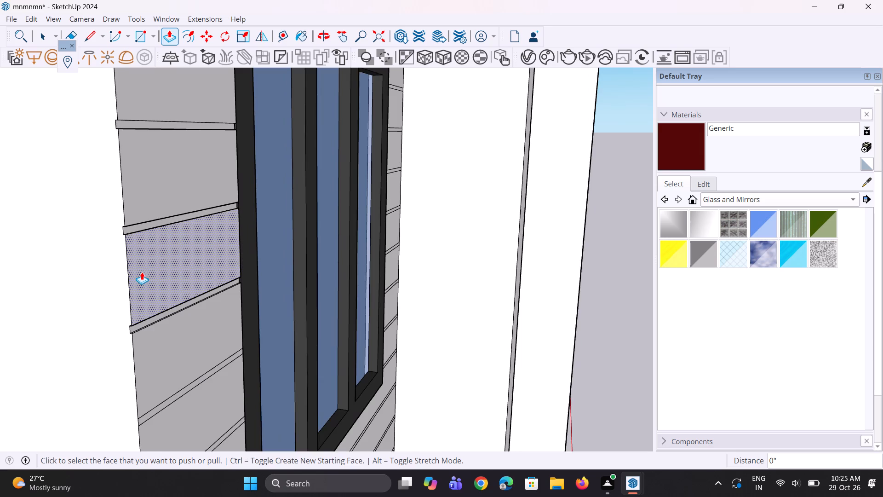
scroll(142, 272, down, 8)
scroll(129, 387, up, 4)
scroll(156, 327, up, 4)
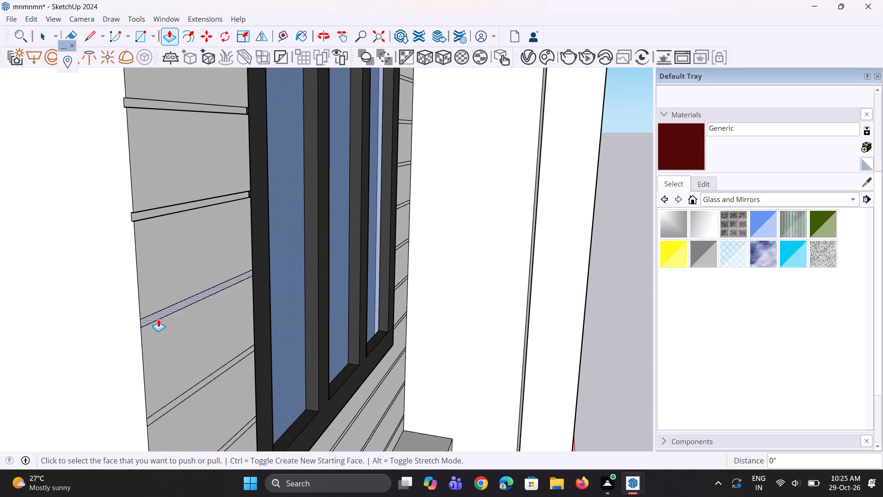
double_click(158, 319)
Repeat the same Push/Pull on the next two thin strips beside the lower part of the window, on its outer side.
scroll(158, 284, down, 13)
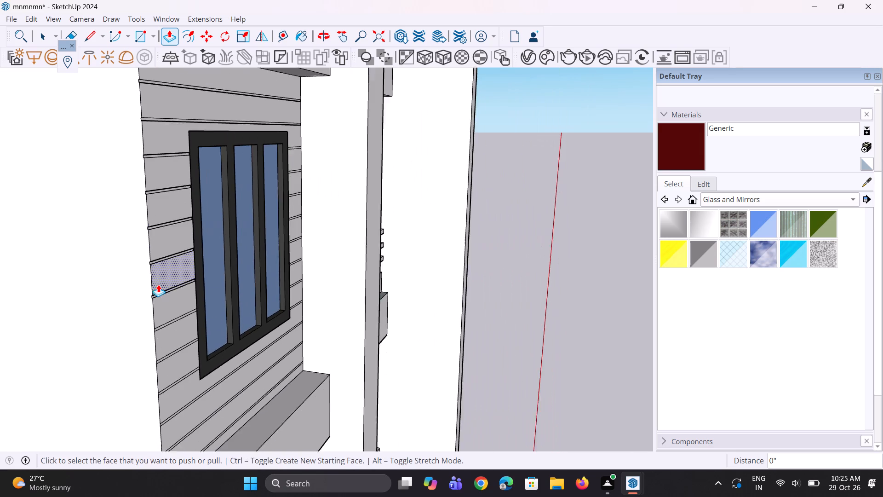
scroll(153, 357, up, 4)
scroll(171, 306, up, 3)
double_click(171, 306)
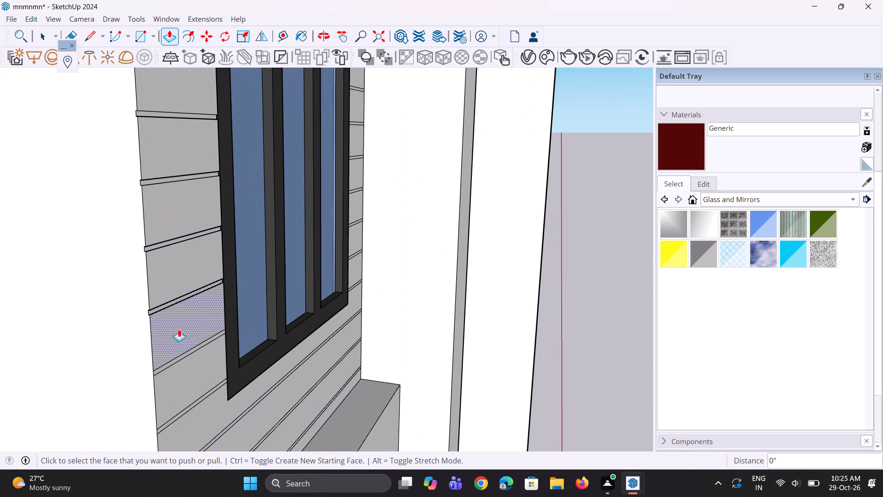
double_click(180, 360)
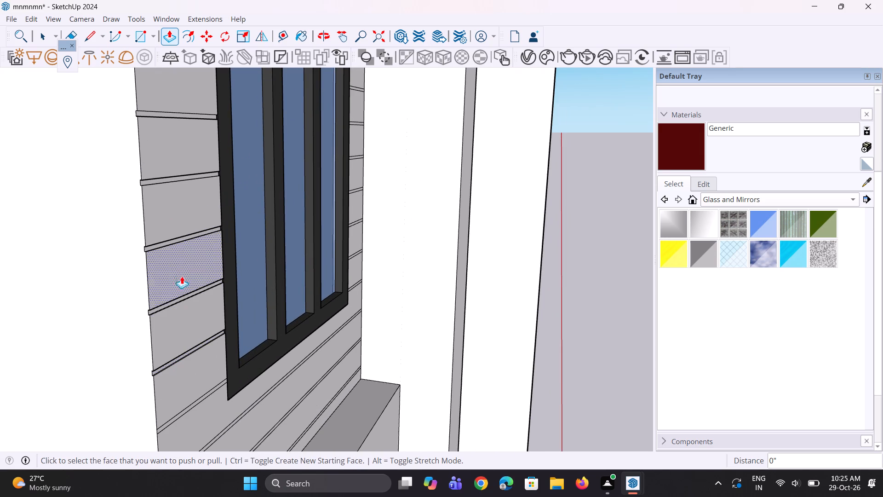
Pull out the last strip on the window's outer side and the three full-width strips between the window and the ledge by the same distance.
scroll(174, 262, down, 8)
scroll(156, 419, up, 5)
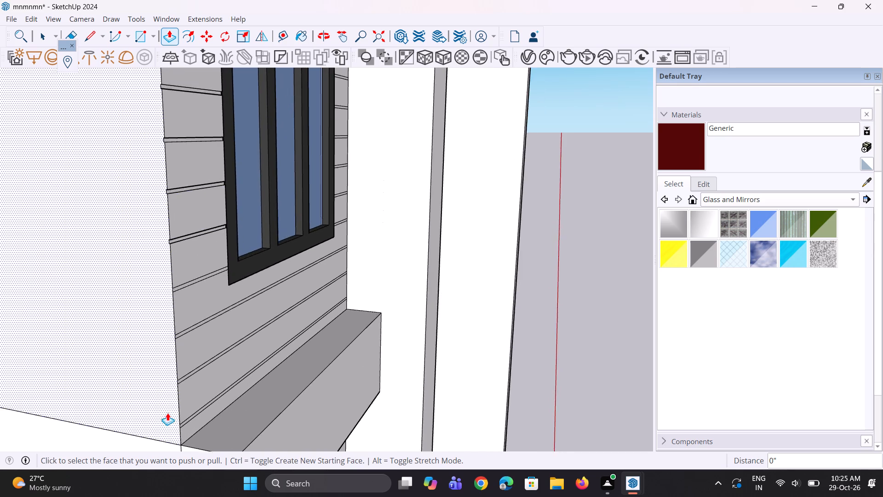
scroll(167, 413, up, 3)
double_click(214, 237)
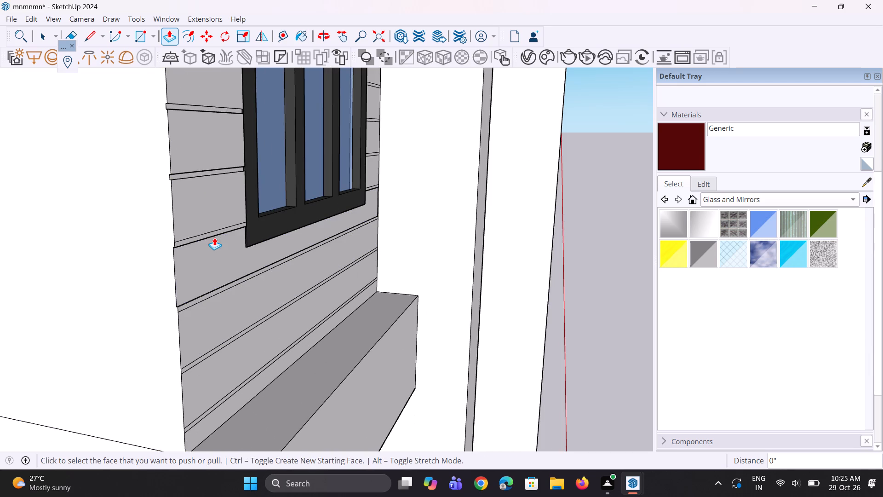
key(ctrl+z)
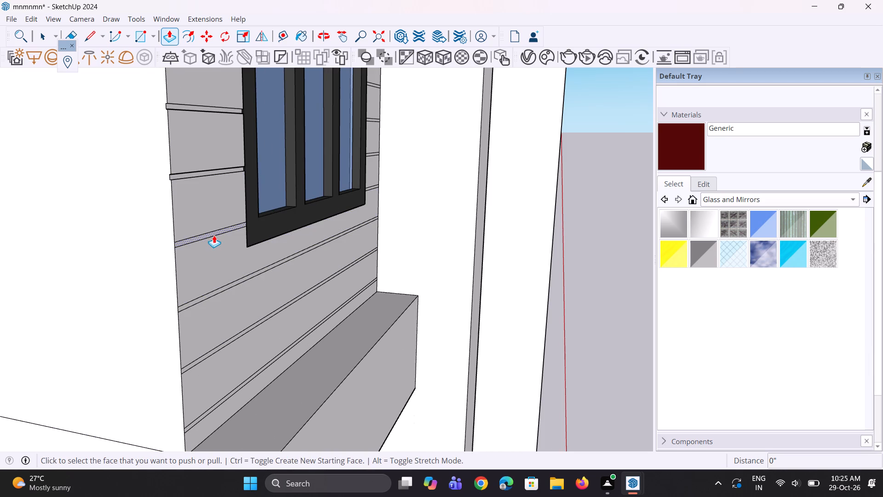
double_click(214, 235)
double_click(228, 288)
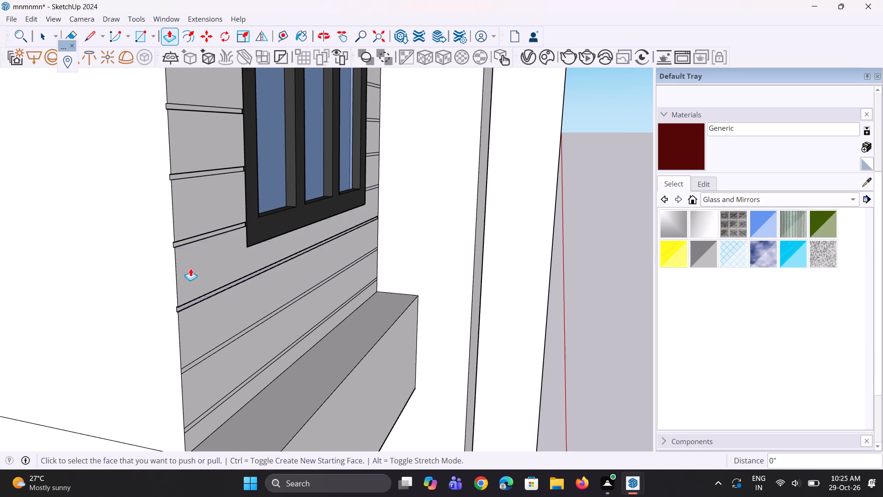
double_click(191, 365)
scroll(181, 247, down, 3)
scroll(207, 375, up, 3)
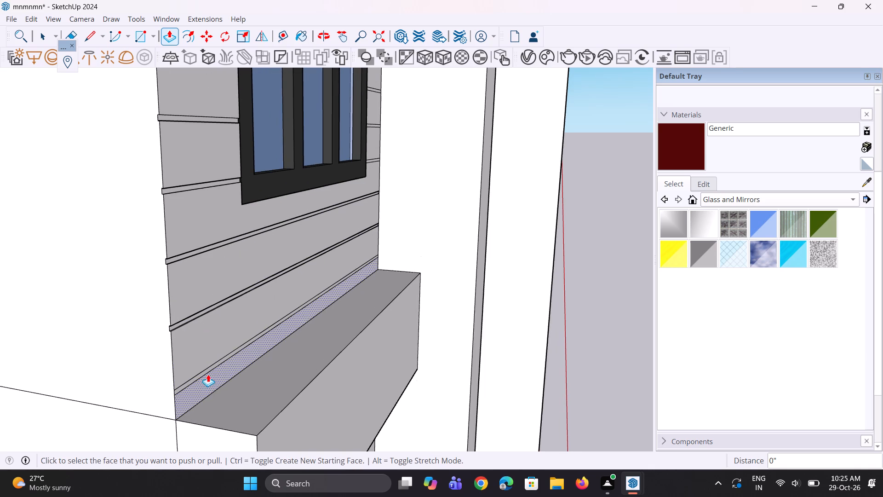
double_click(209, 369)
Repeat the Push/Pull on four thin wall strips between the same window and the tall pillar, starting beside the window's upper part.
scroll(134, 389, down, 10)
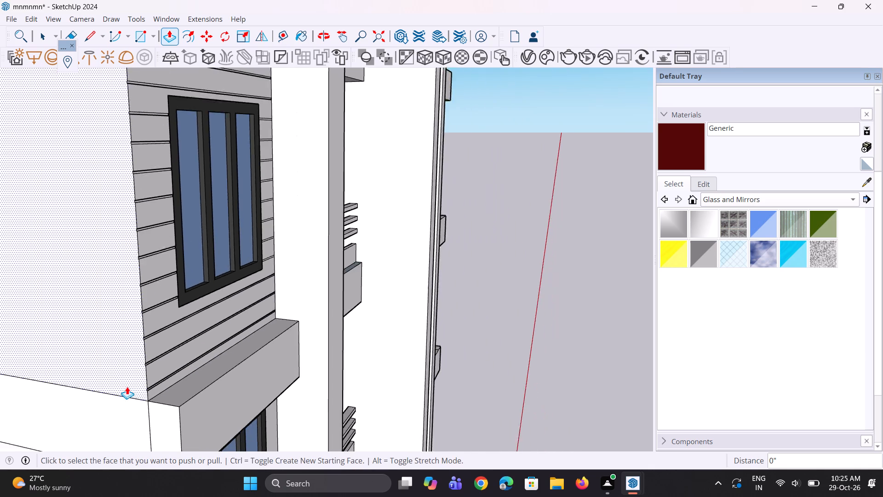
scroll(127, 387, down, 6)
scroll(281, 290, up, 2)
middle_drag(278, 277, 224, 291)
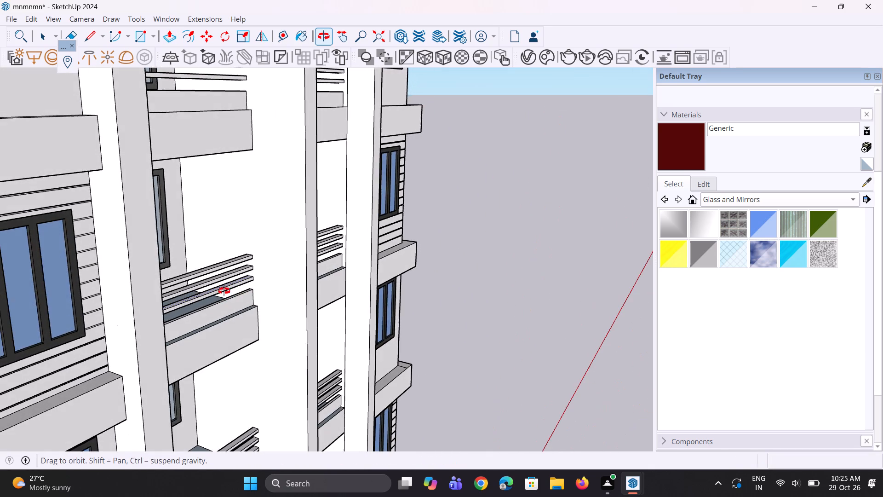
middle_drag(224, 291, 224, 291)
scroll(133, 212, up, 12)
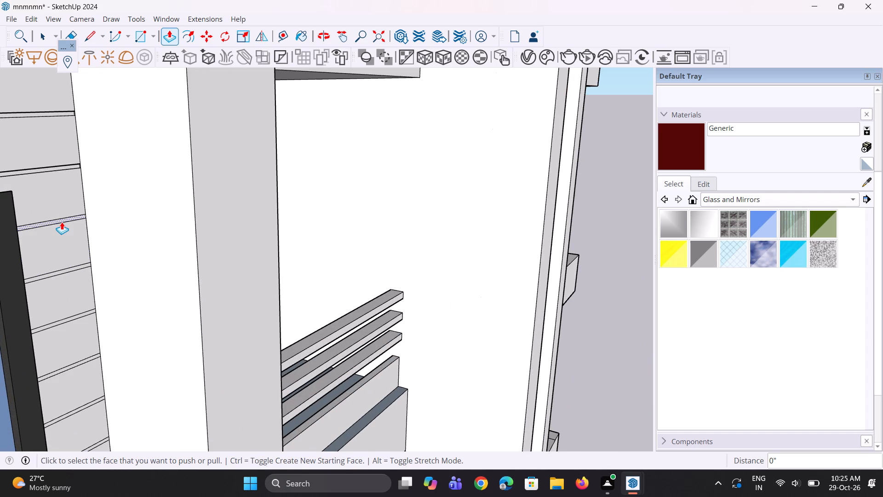
double_click(62, 222)
scroll(74, 264, up, 2)
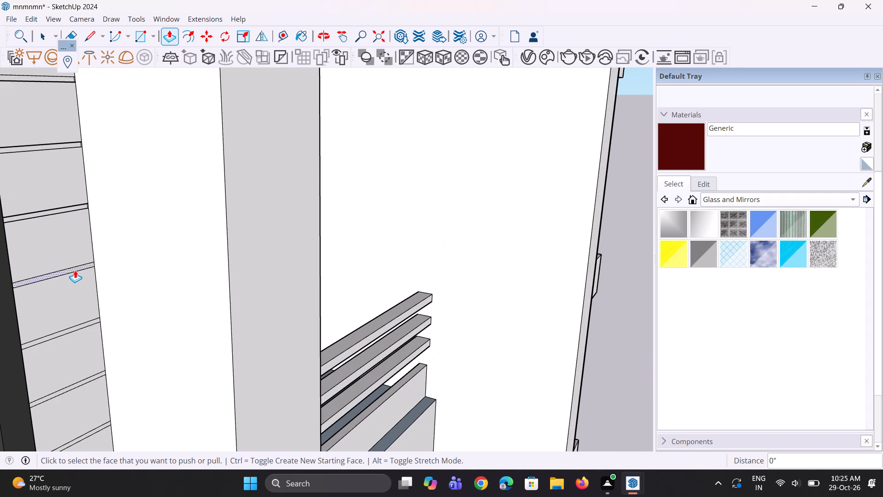
double_click(75, 270)
scroll(86, 262, down, 2)
scroll(66, 343, up, 4)
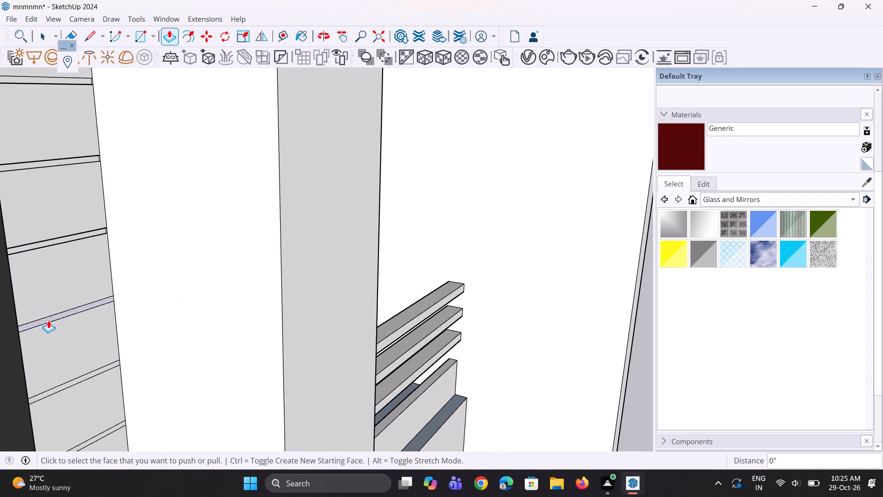
click(48, 320)
click(48, 320)
scroll(115, 245, down, 4)
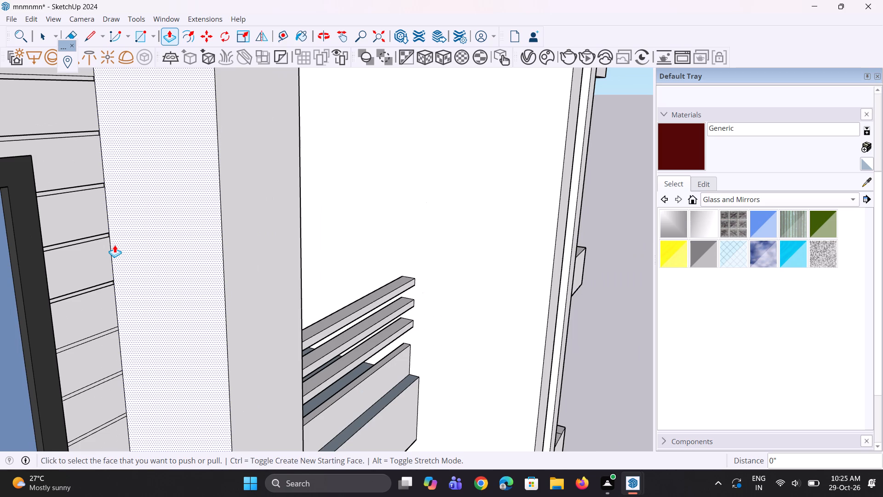
double_click(111, 332)
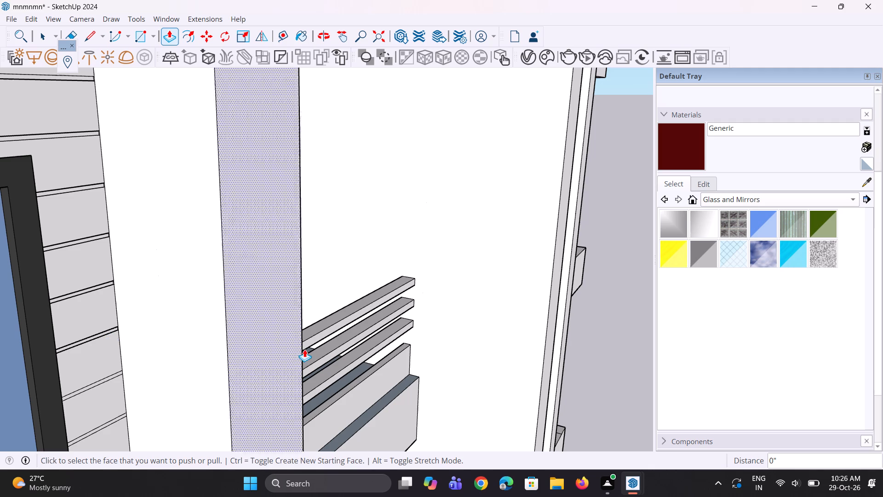
Pull out the four remaining flat strips between the window and the tall pillar by the same distance.
scroll(262, 436, down, 4)
scroll(292, 249, down, 8)
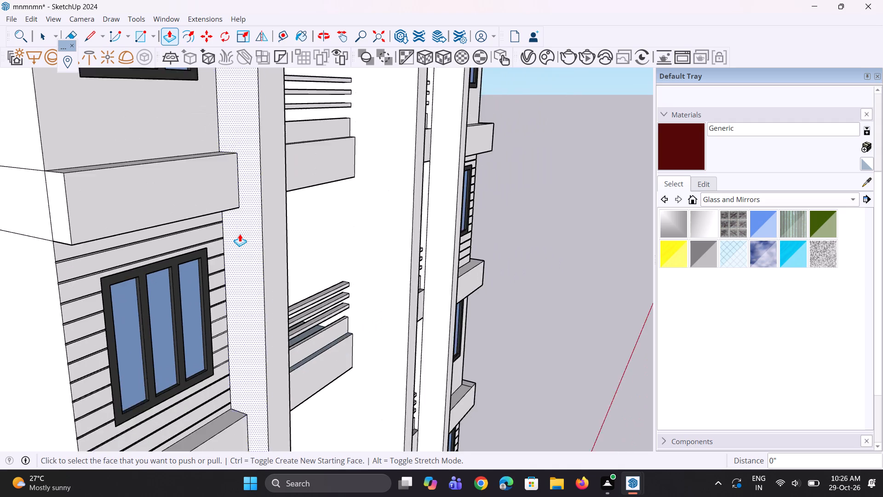
scroll(159, 400, up, 4)
scroll(242, 354, up, 12)
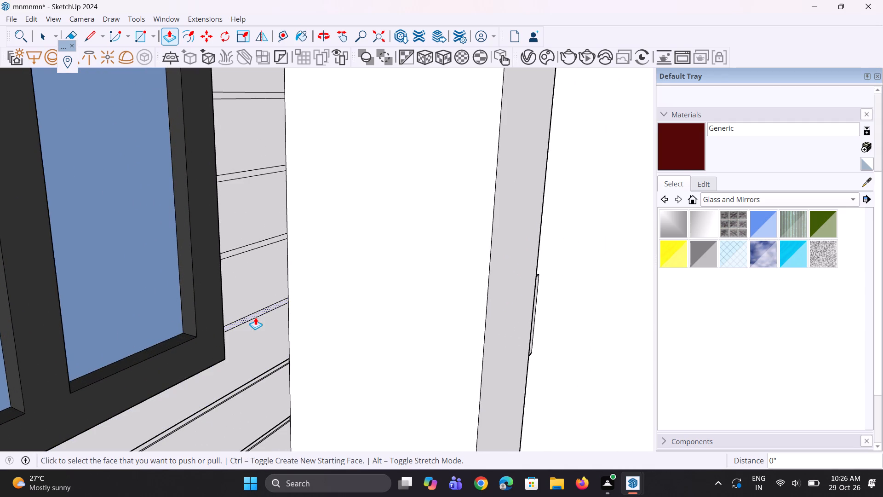
double_click(255, 317)
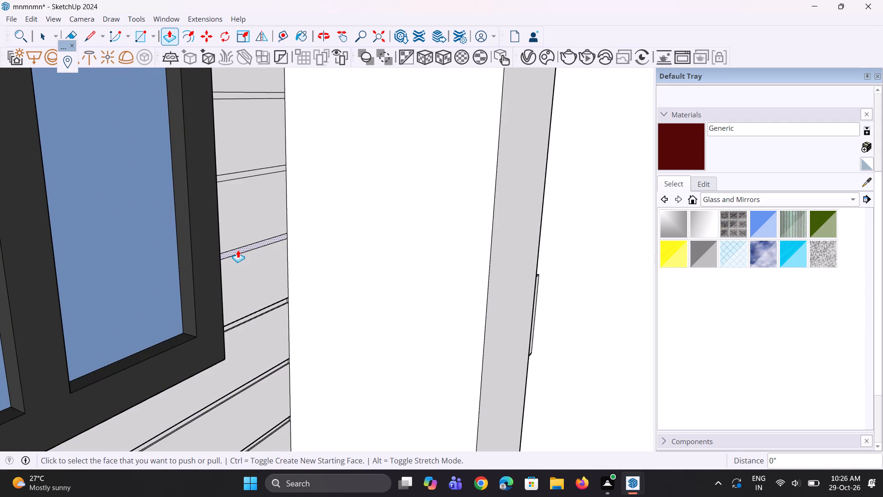
double_click(238, 250)
scroll(267, 366, down, 4)
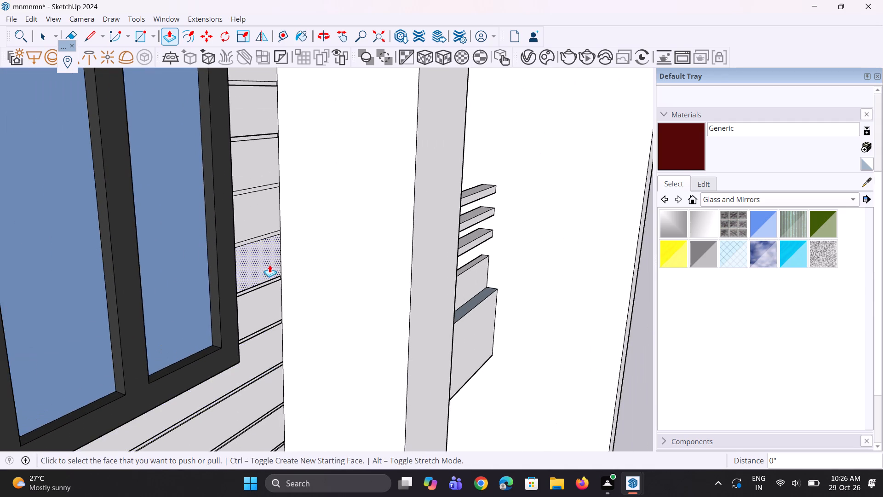
scroll(246, 144, up, 6)
scroll(246, 224, up, 1)
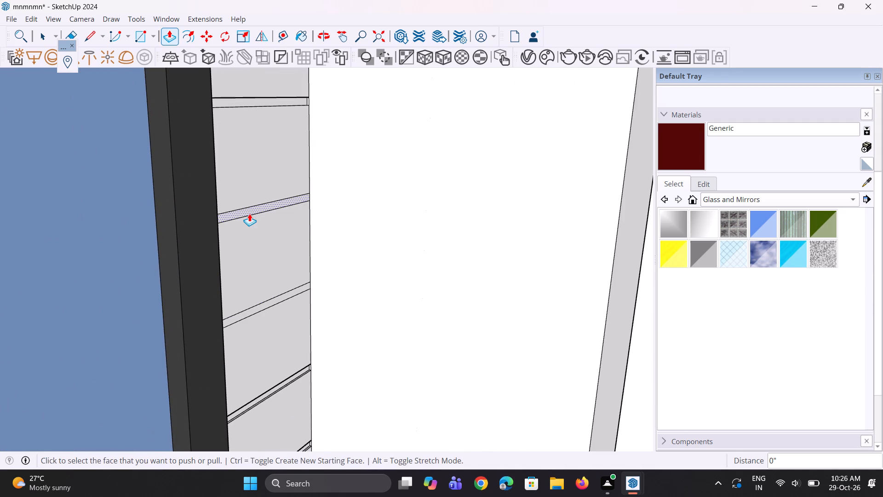
double_click(249, 214)
double_click(269, 305)
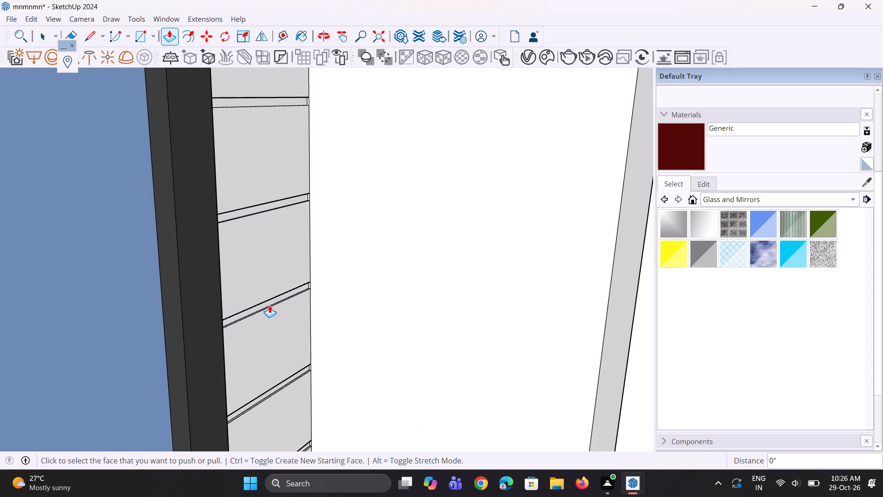
Pull out the four thin horizontal strips on the near rooftop parapet's front face with the same Push/Pull distance.
scroll(282, 324, down, 15)
scroll(283, 277, down, 5)
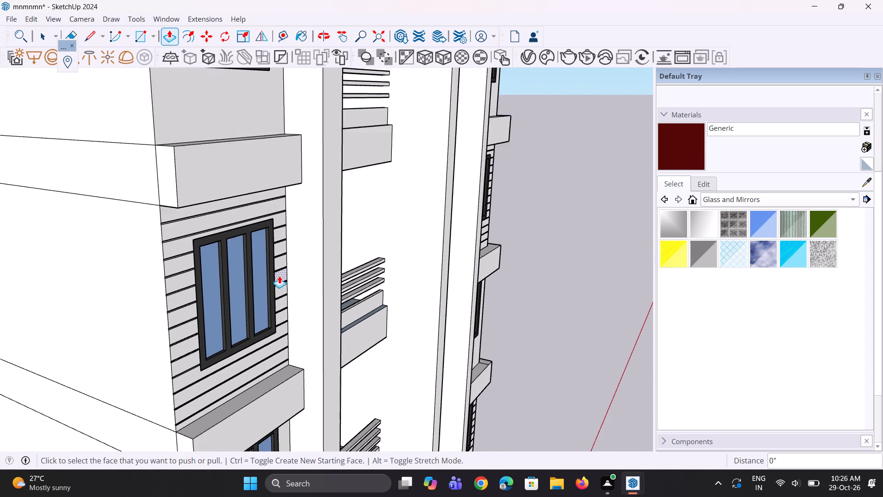
middle_drag(275, 272, 199, 241)
scroll(200, 238, down, 11)
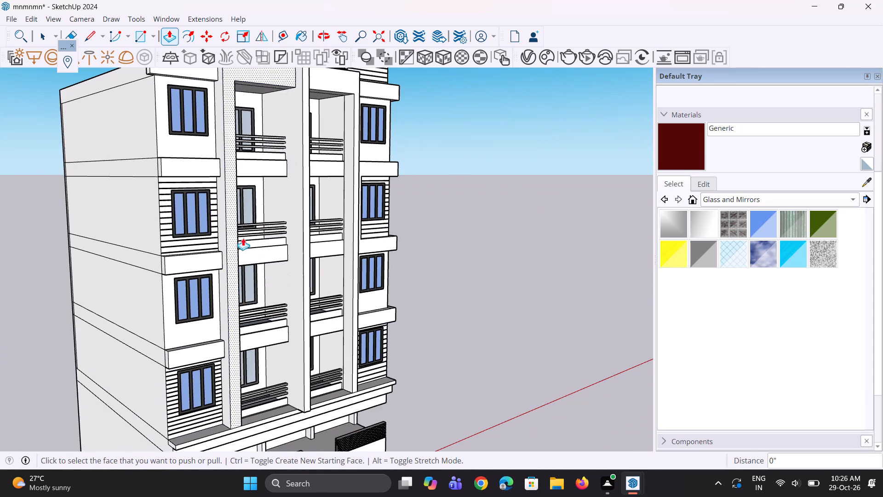
scroll(241, 215, down, 3)
scroll(208, 139, up, 4)
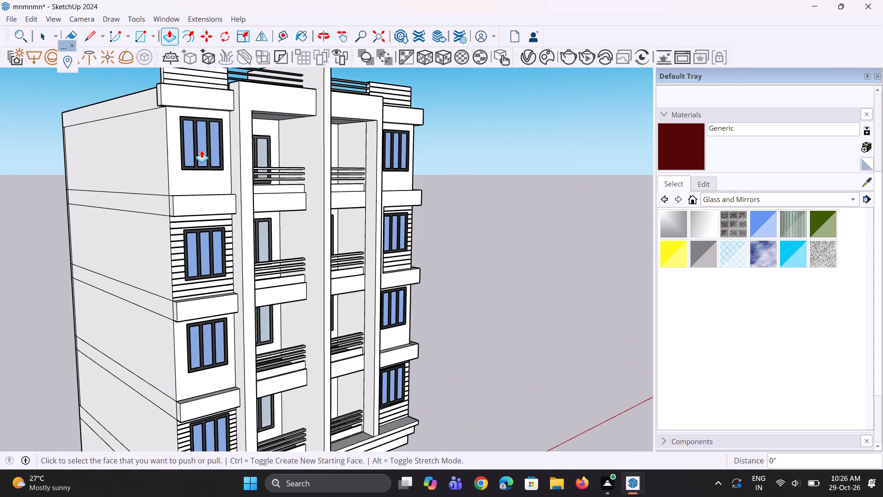
scroll(209, 225, up, 2)
middle_drag(209, 225, 229, 290)
scroll(238, 303, down, 4)
scroll(219, 199, up, 5)
scroll(195, 160, up, 4)
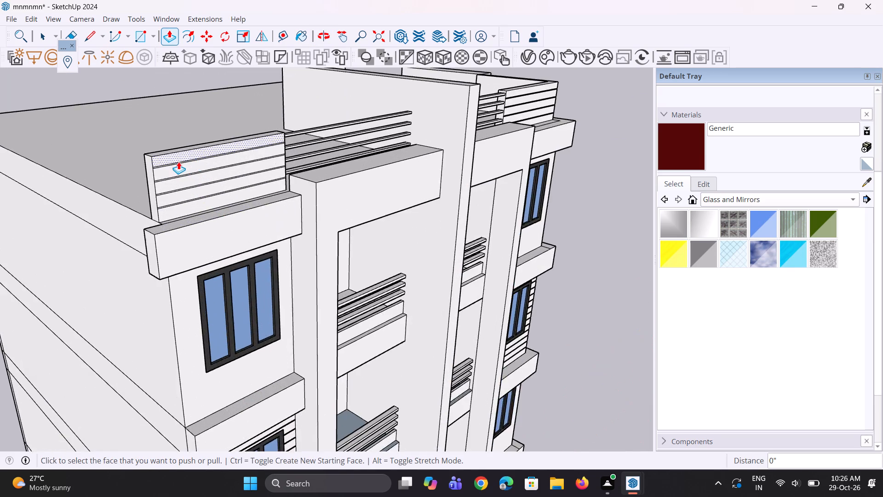
scroll(178, 162, up, 3)
scroll(134, 170, up, 10)
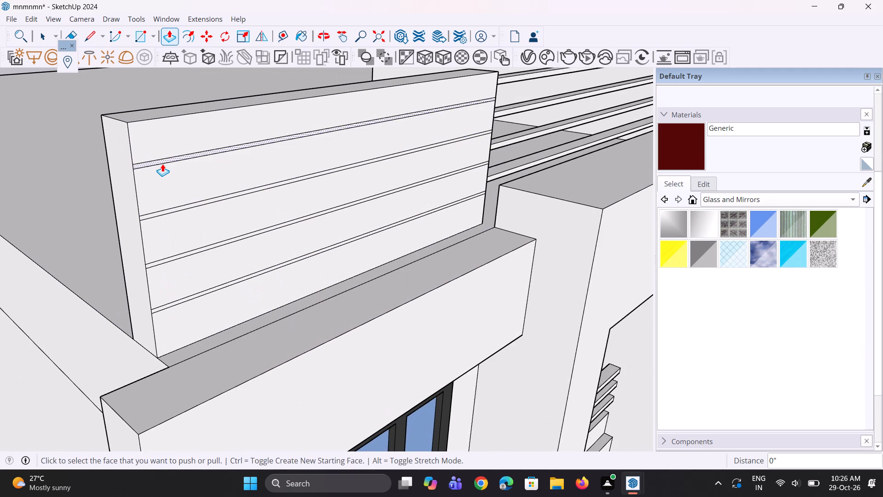
double_click(162, 164)
scroll(168, 223, up, 6)
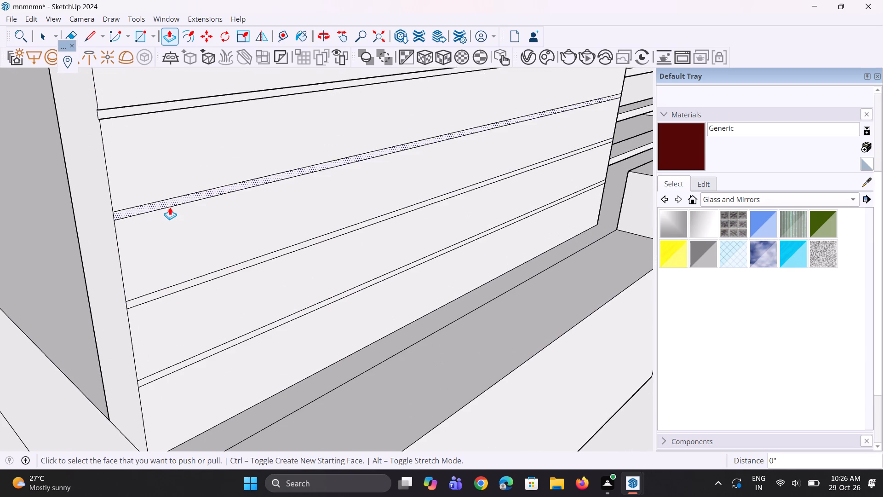
double_click(170, 207)
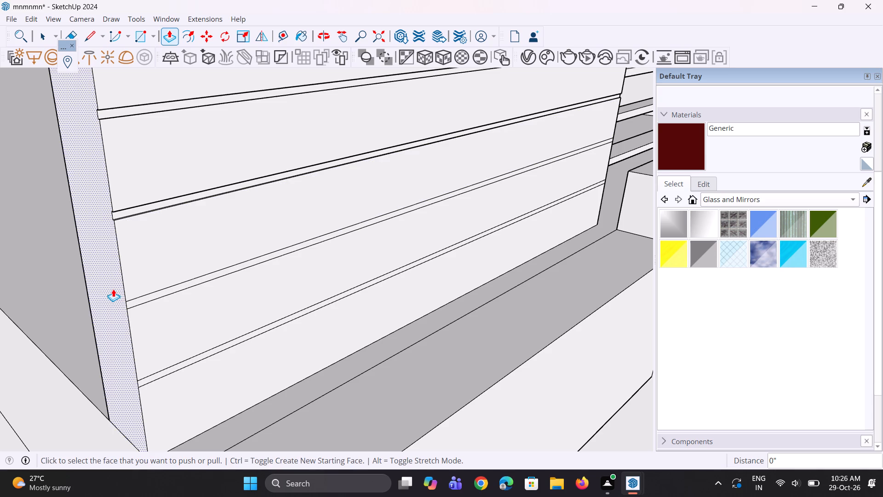
double_click(176, 290)
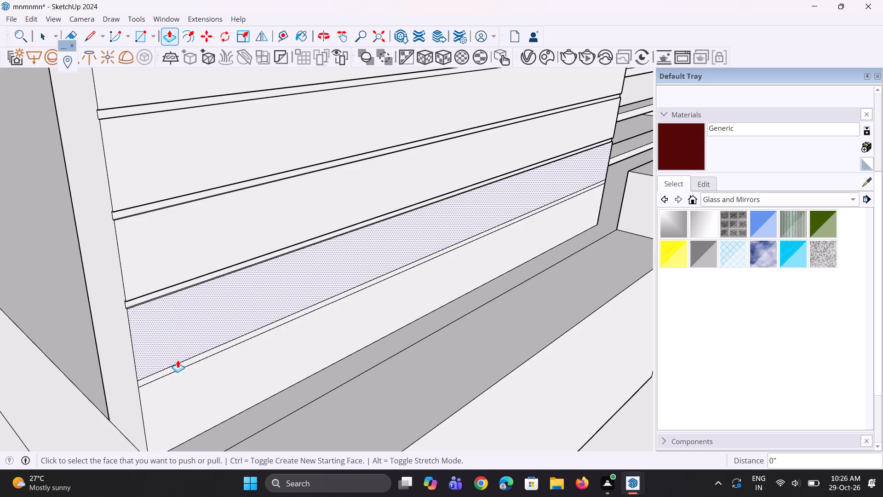
double_click(168, 372)
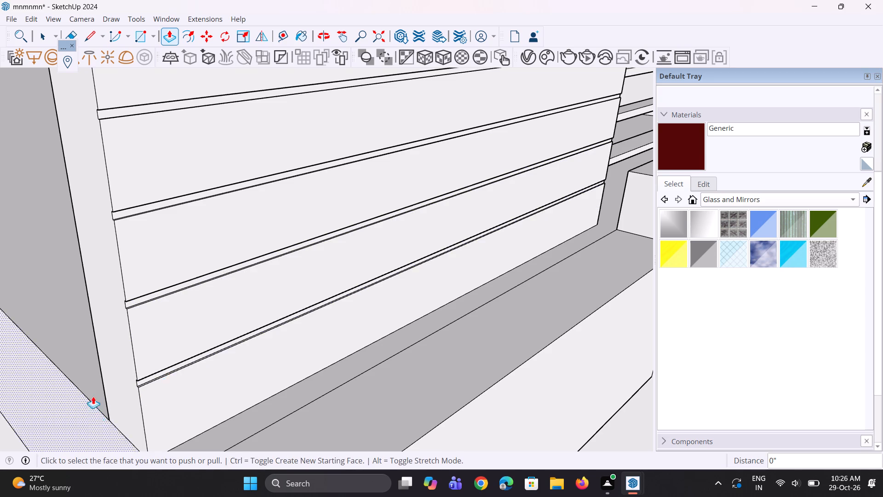
scroll(82, 368, down, 11)
scroll(128, 341, down, 13)
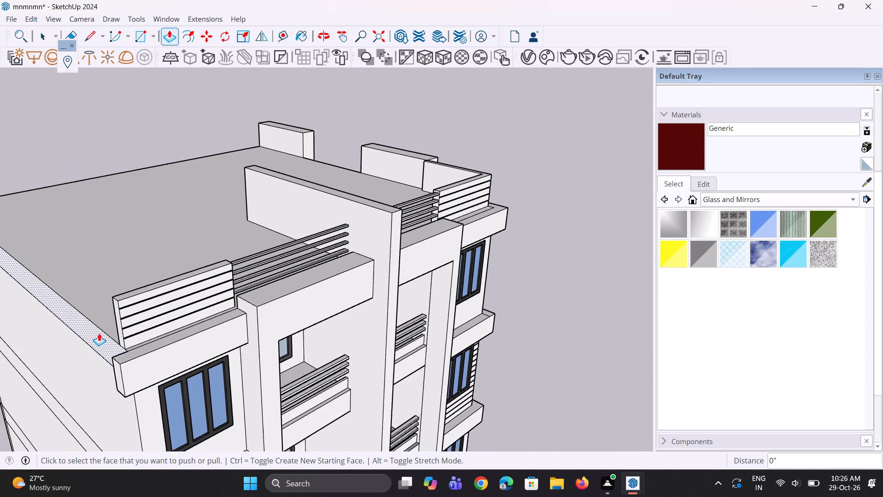
Examine the horizontal strips on the far rooftop parapet and around the building's corner.
scroll(425, 206, up, 11)
scroll(377, 203, up, 6)
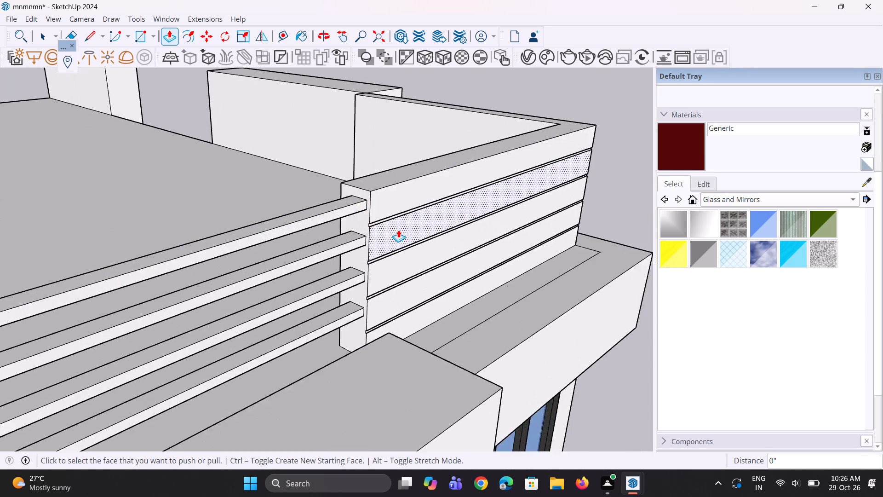
scroll(398, 230, up, 10)
middle_drag(373, 225, 272, 232)
scroll(205, 242, down, 5)
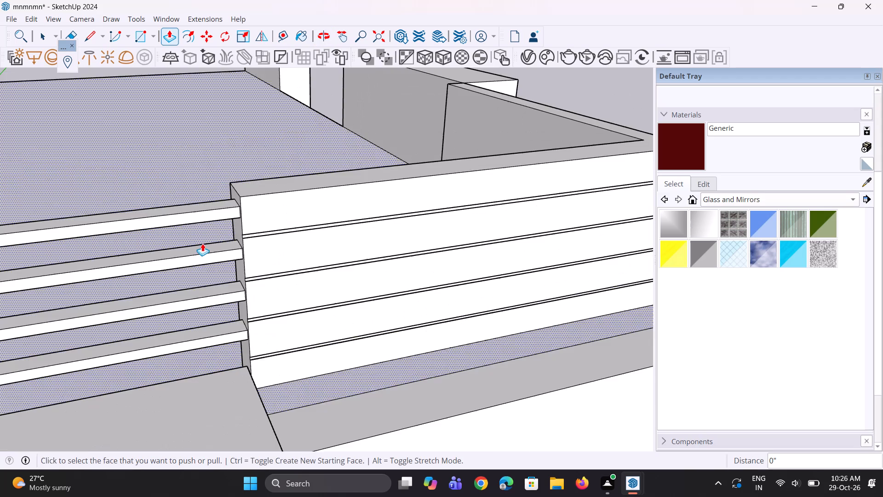
scroll(210, 247, down, 5)
middle_drag(313, 215, 226, 237)
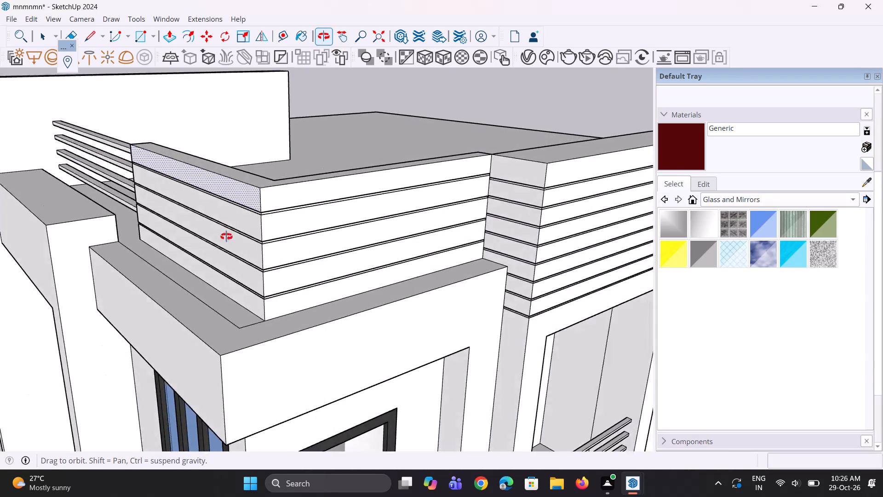
middle_drag(226, 237, 49, 173)
scroll(328, 191, down, 10)
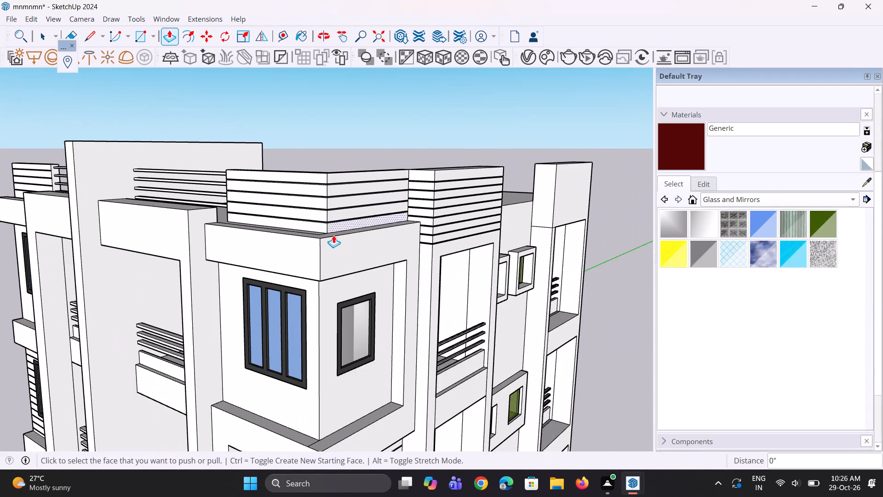
middle_drag(311, 241, 425, 242)
middle_drag(265, 243, 163, 235)
Erase the stray horizontal edge across the side face of the tall corner pillar beside the green-glazed windows.
scroll(287, 270, down, 3)
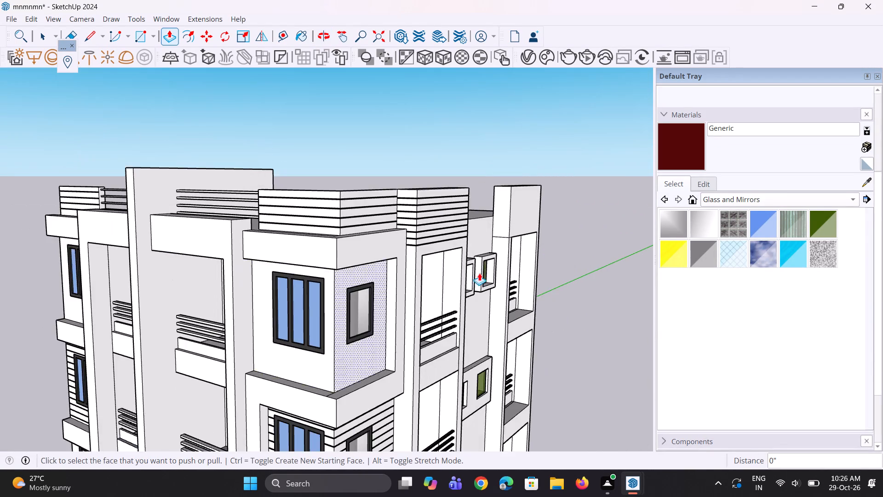
scroll(510, 273, up, 14)
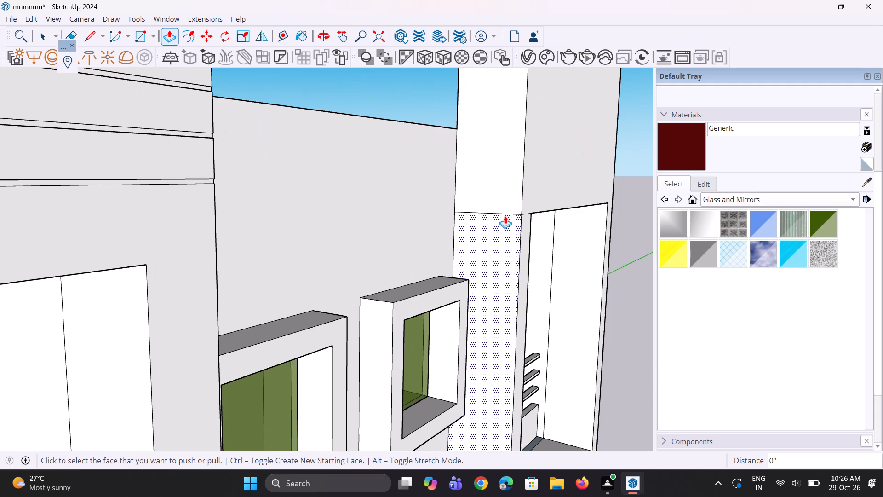
key(e)
drag(504, 210, 502, 223)
Examine the building's side walls, front facade and rooftop parapets from several angles.
scroll(486, 231, down, 4)
middle_drag(587, 232, 429, 237)
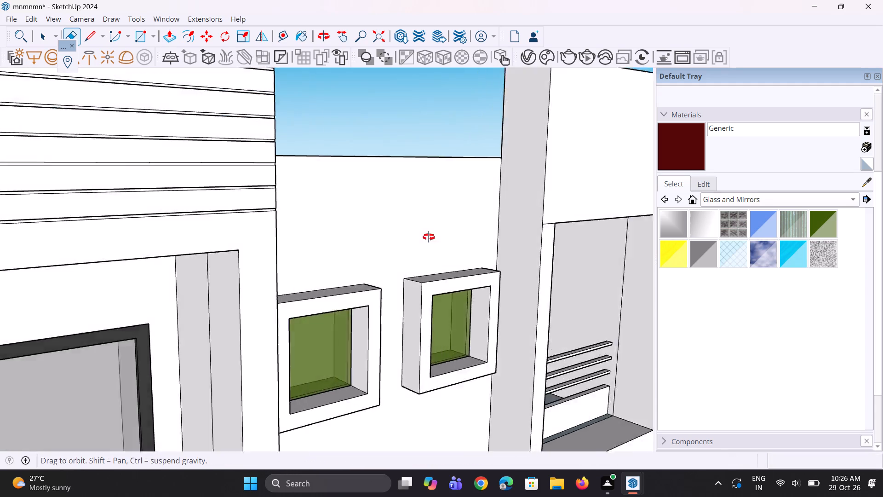
middle_drag(429, 237, 355, 237)
scroll(349, 240, down, 10)
middle_drag(489, 264, 303, 271)
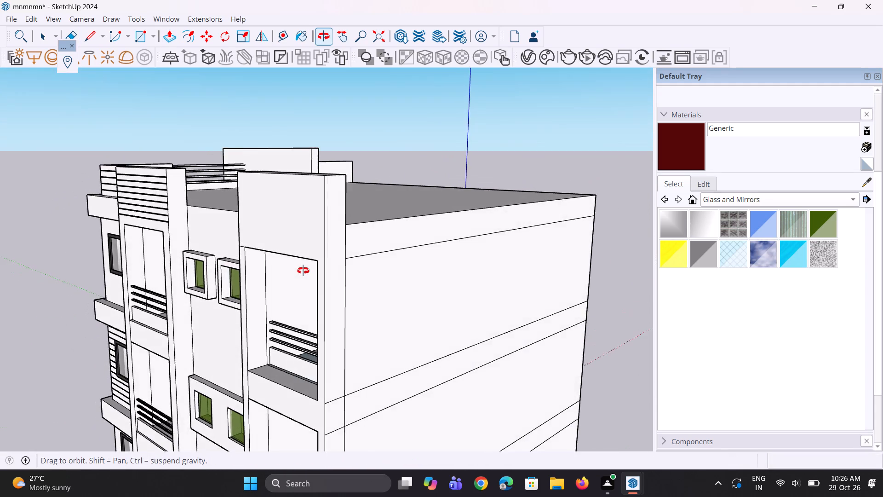
middle_drag(303, 271, 527, 247)
middle_drag(328, 261, 445, 266)
scroll(429, 276, down, 2)
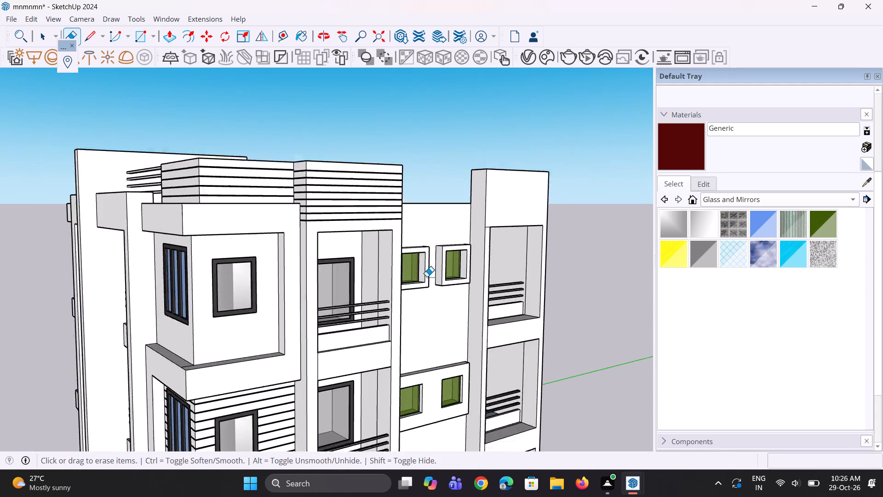
scroll(427, 277, down, 3)
middle_drag(330, 265, 464, 282)
scroll(218, 295, down, 4)
middle_drag(199, 294, 259, 277)
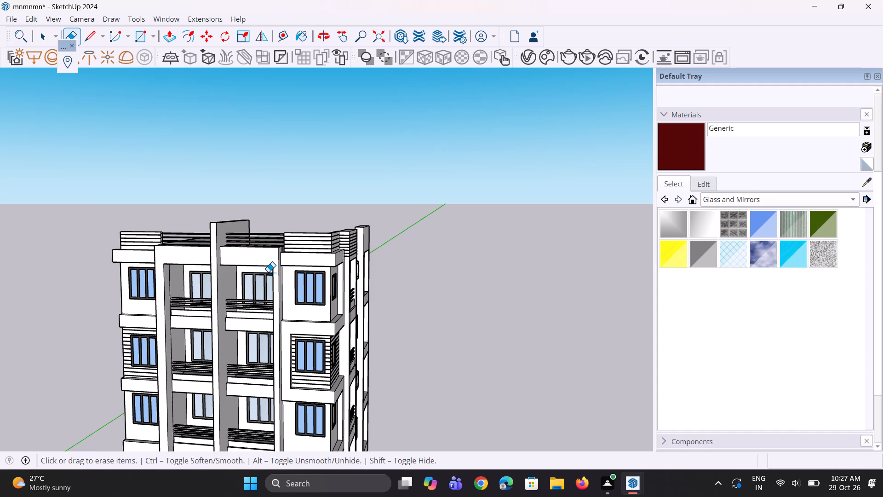
middle_drag(268, 272, 552, 277)
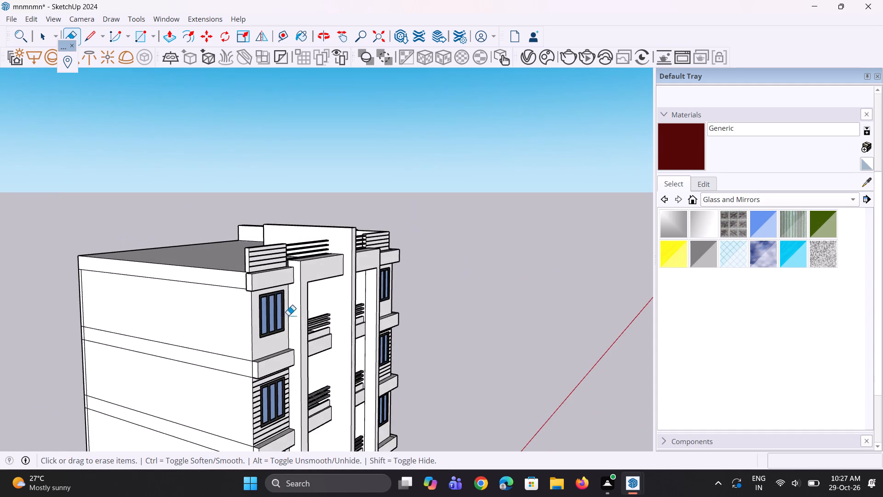
scroll(250, 306, up, 7)
key(space)
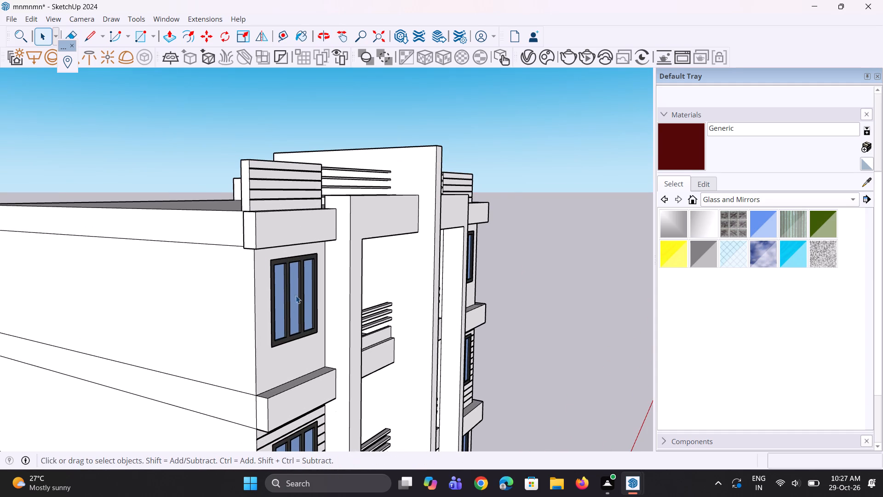
key(space)
scroll(300, 290, up, 3)
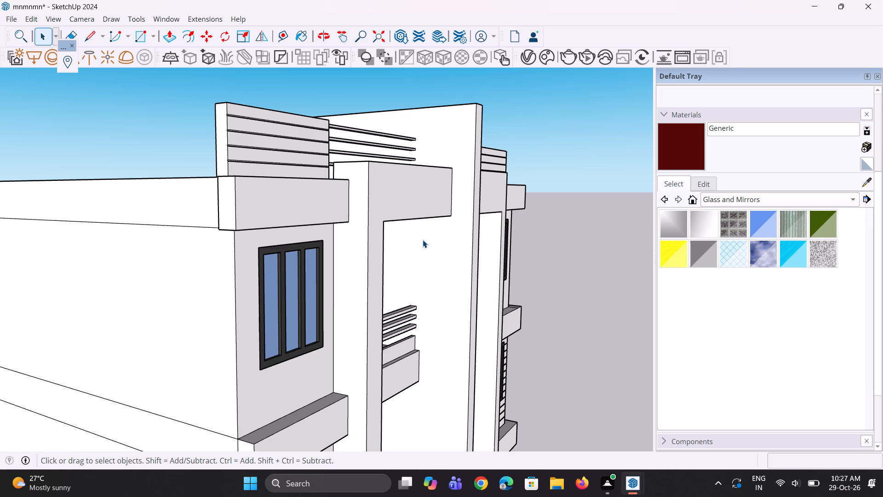
scroll(366, 265, down, 3)
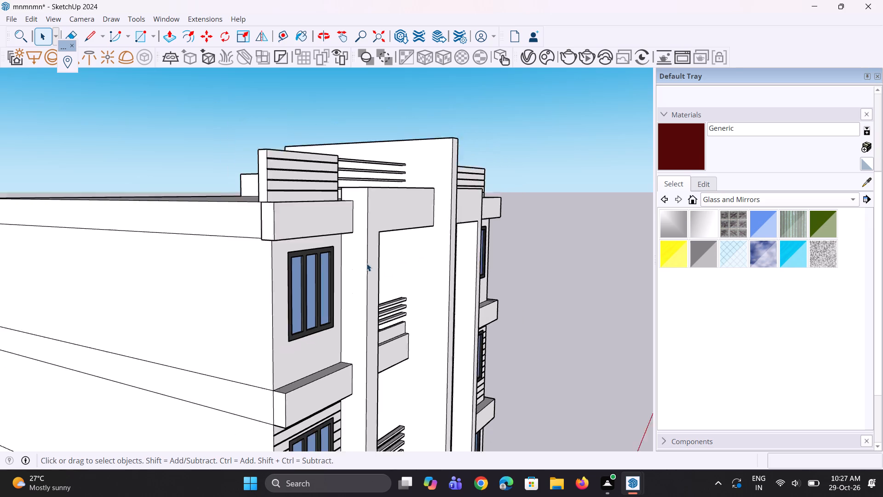
scroll(367, 263, down, 2)
middle_drag(390, 250, 328, 248)
scroll(312, 225, down, 3)
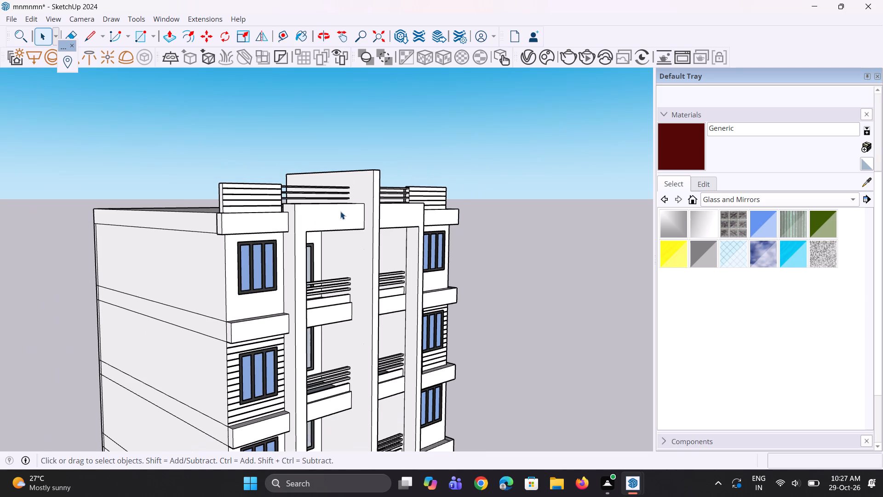
middle_drag(341, 211, 302, 208)
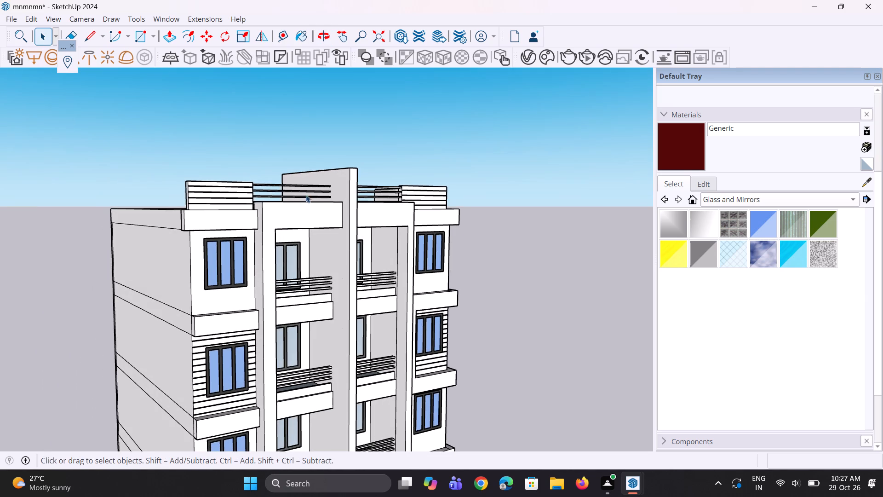
scroll(307, 194, down, 4)
Paint the upper three bands of the near rooftop parapet's front face with the dark red Generic material.
click(685, 144)
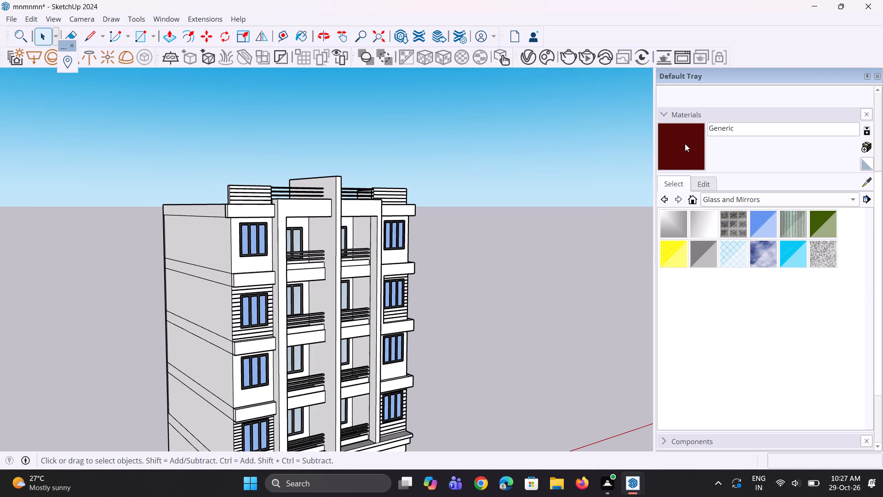
scroll(389, 161, up, 4)
scroll(256, 195, up, 4)
scroll(135, 192, up, 7)
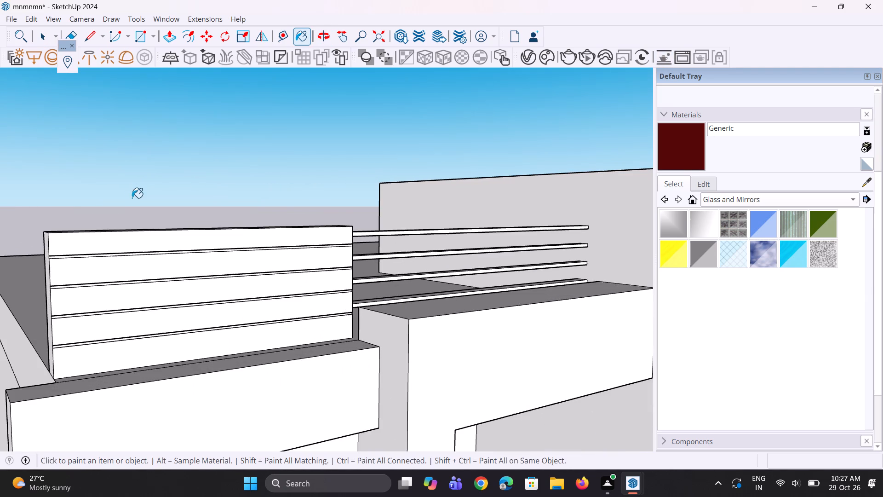
click(143, 239)
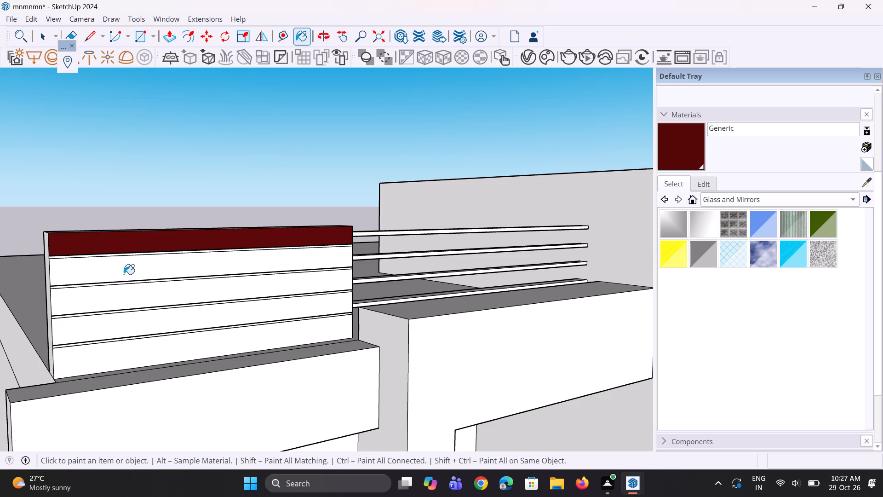
click(127, 271)
scroll(48, 242, down, 5)
middle_drag(55, 241, 45, 262)
scroll(45, 262, up, 1)
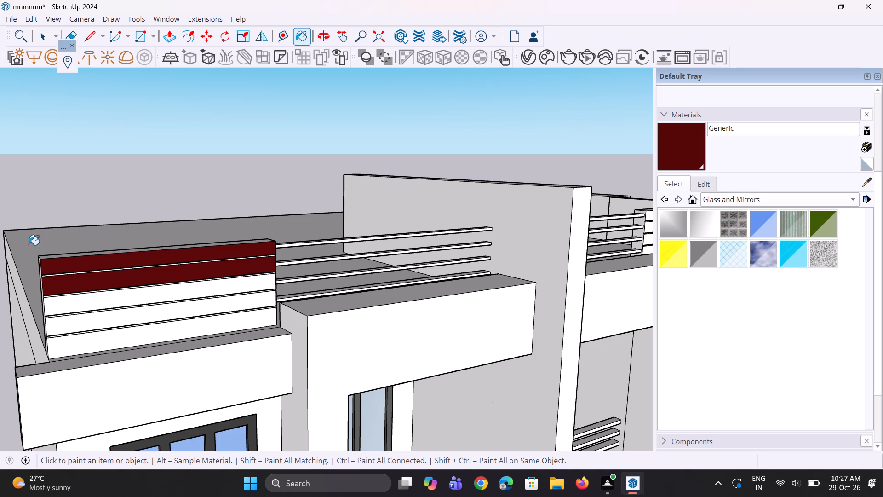
click(201, 289)
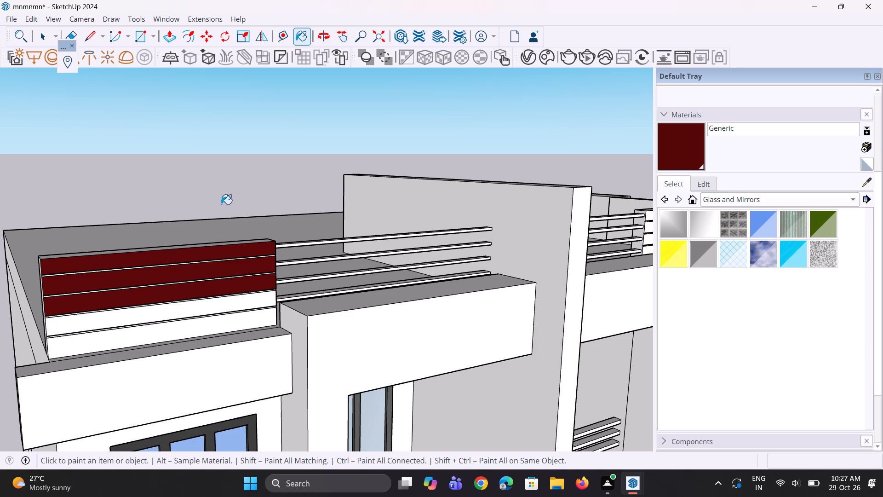
Paint the two lowest bands of the near rooftop parapet's front face with the same dark red material.
scroll(222, 203, down, 2)
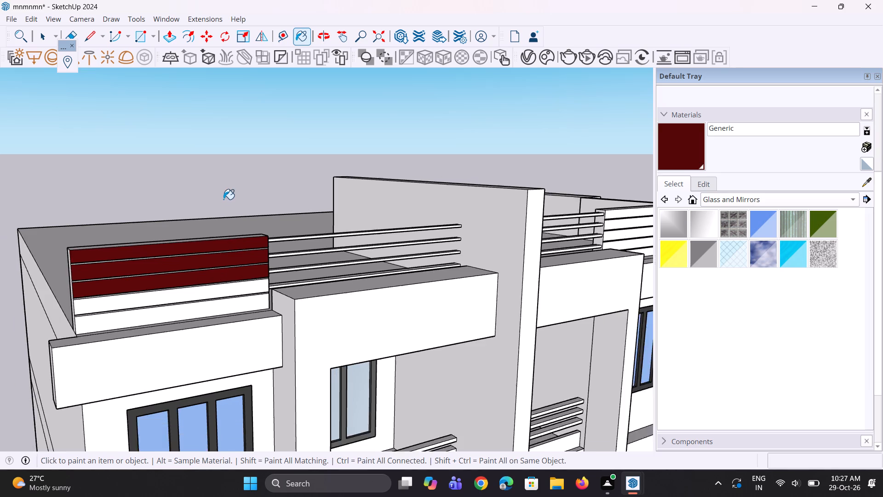
scroll(224, 199, down, 1)
scroll(172, 266, up, 9)
click(172, 278)
click(175, 316)
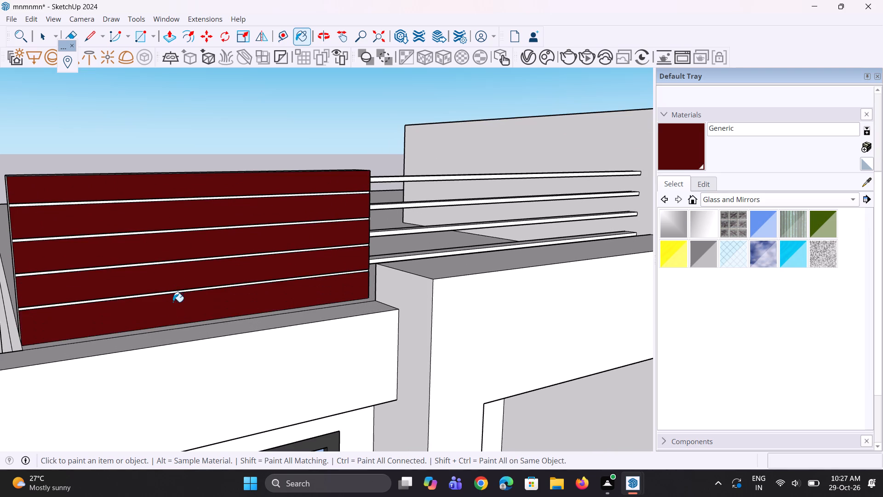
Paint the top two bands of the far rooftop parapet's front face with the dark red Generic material.
scroll(167, 295, down, 15)
middle_drag(430, 266, 426, 266)
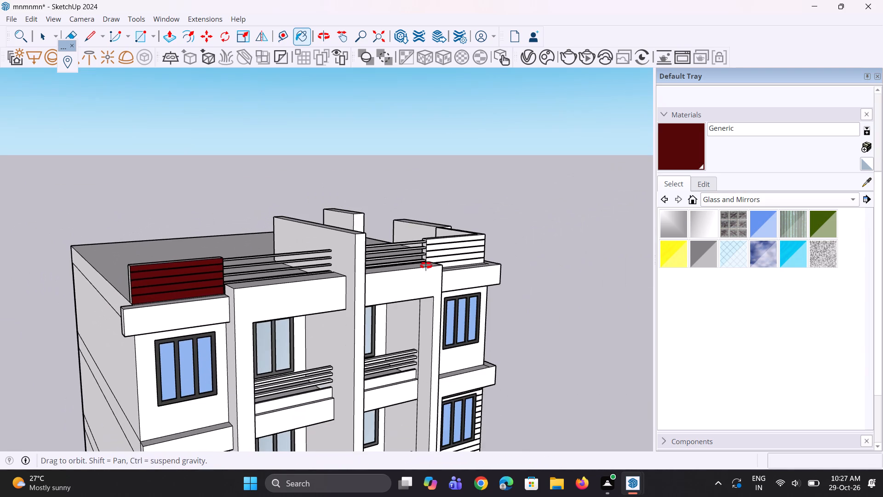
middle_drag(426, 266, 369, 269)
scroll(450, 254, up, 12)
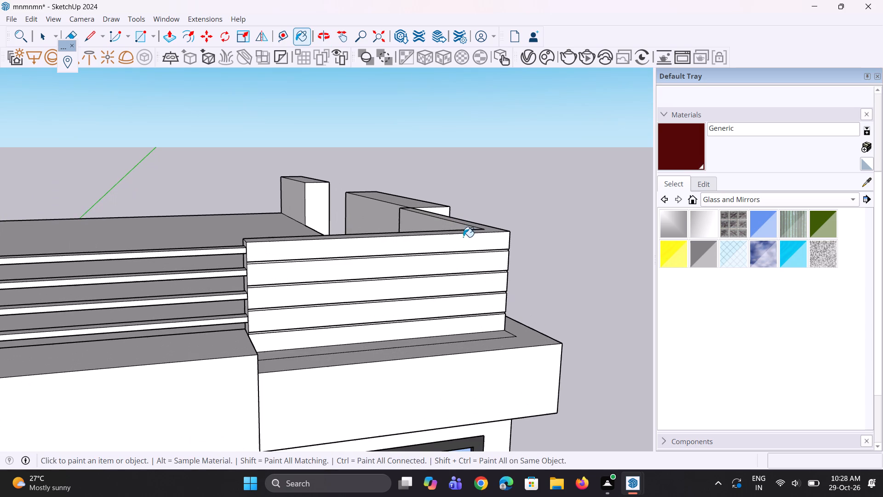
click(466, 243)
scroll(467, 254, up, 6)
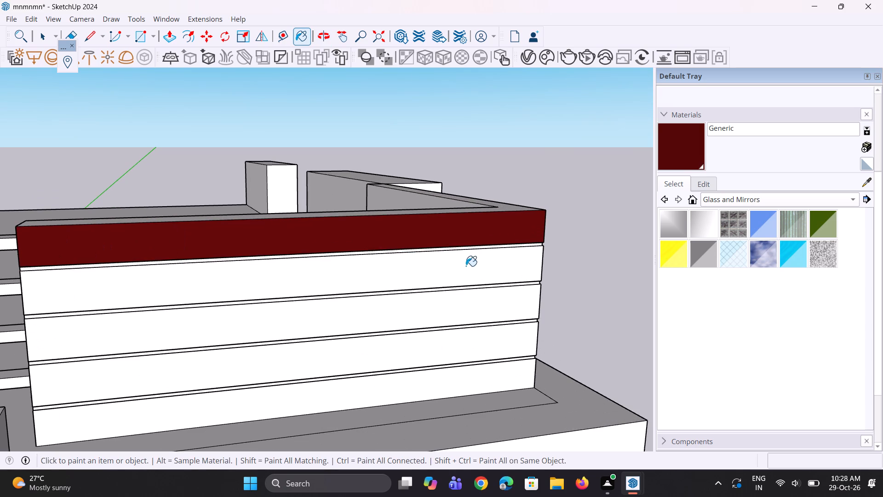
click(466, 266)
Paint the three remaining bands of the far rooftop parapet's front face dark red, leaving the thin strips between them white.
scroll(373, 241, down, 2)
scroll(367, 309, up, 2)
click(374, 301)
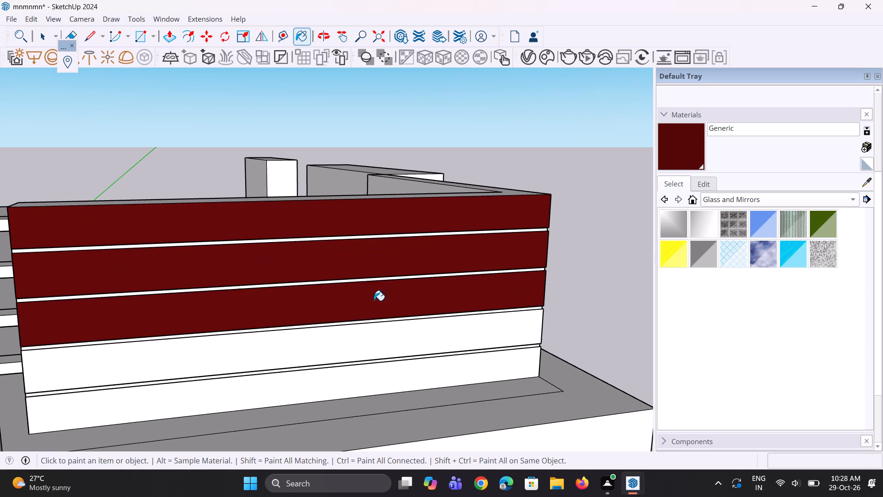
click(374, 341)
scroll(346, 279, down, 4)
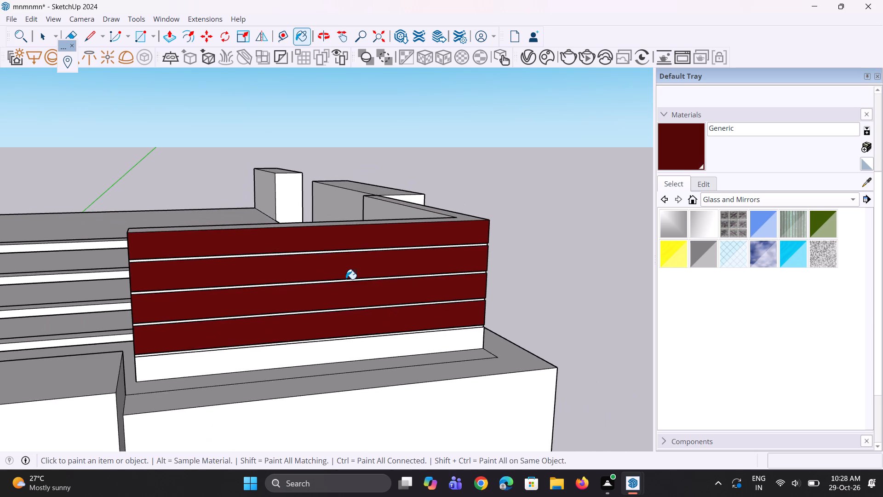
scroll(346, 279, down, 3)
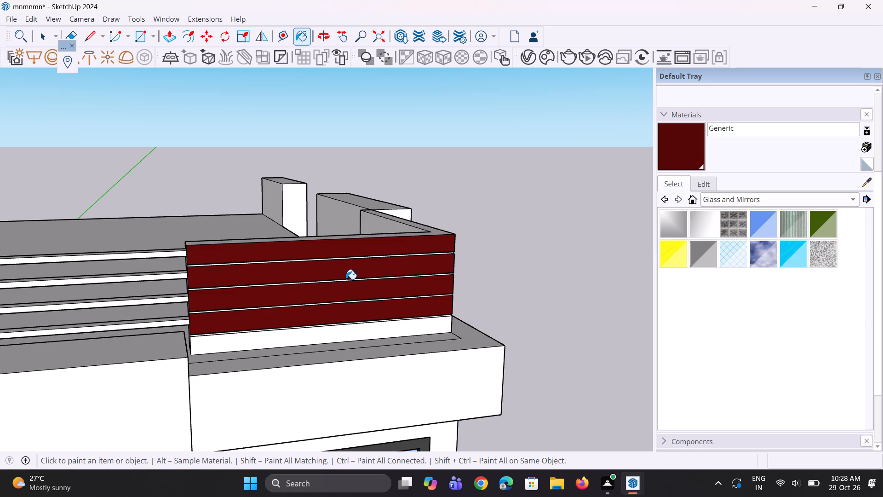
scroll(344, 311, up, 2)
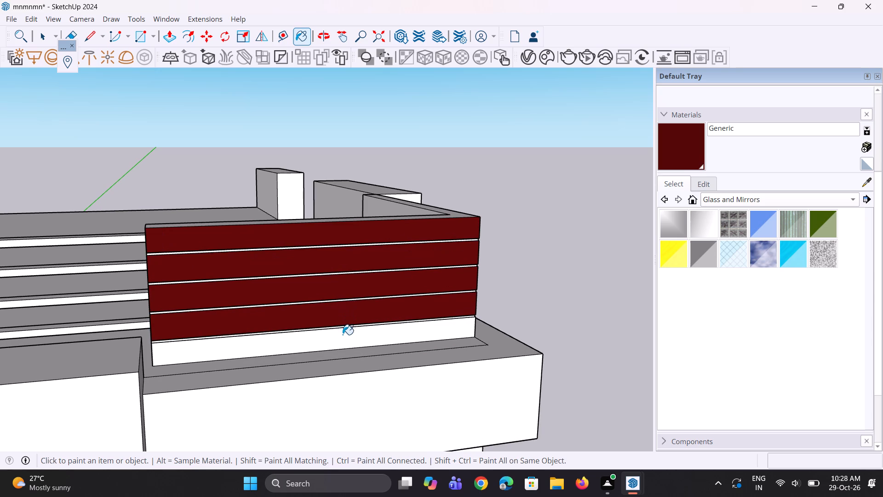
click(343, 335)
Paint the upper three bands on the side face of the far corner parapet with the dark red Generic material.
middle_drag(423, 273, 237, 281)
scroll(345, 249, up, 2)
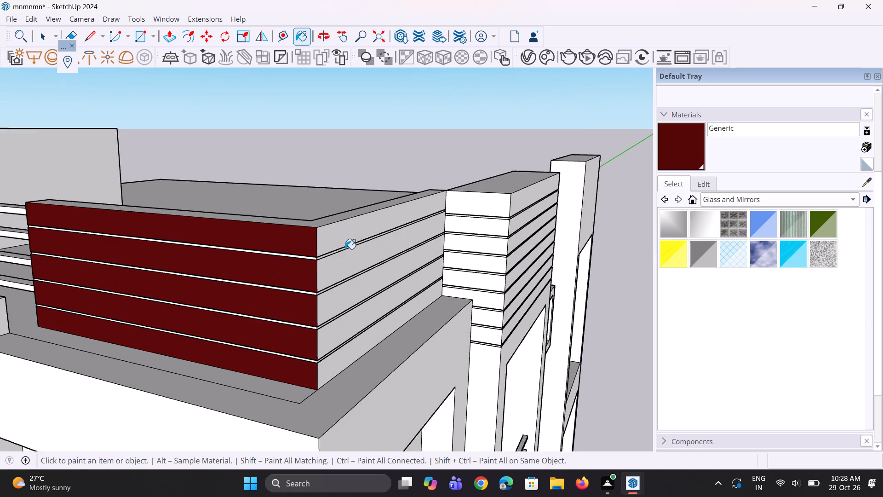
scroll(345, 249, up, 1)
click(354, 232)
scroll(355, 261, up, 3)
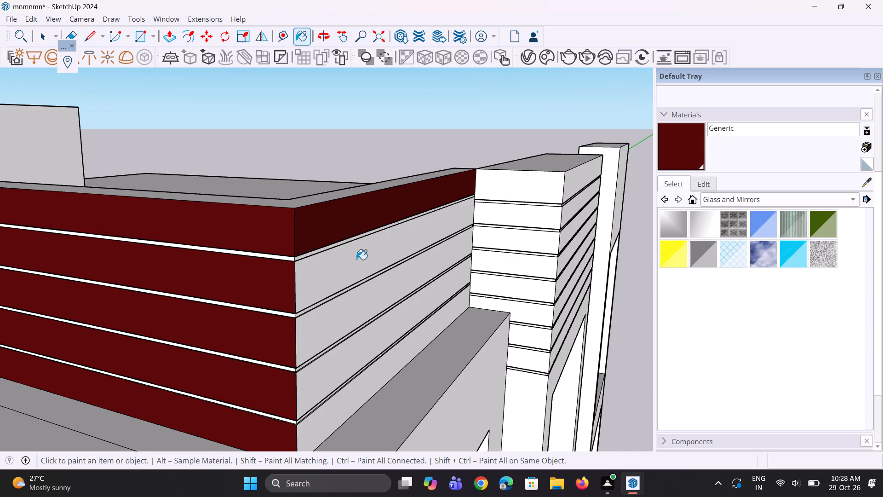
scroll(356, 260, down, 2)
scroll(361, 266, up, 4)
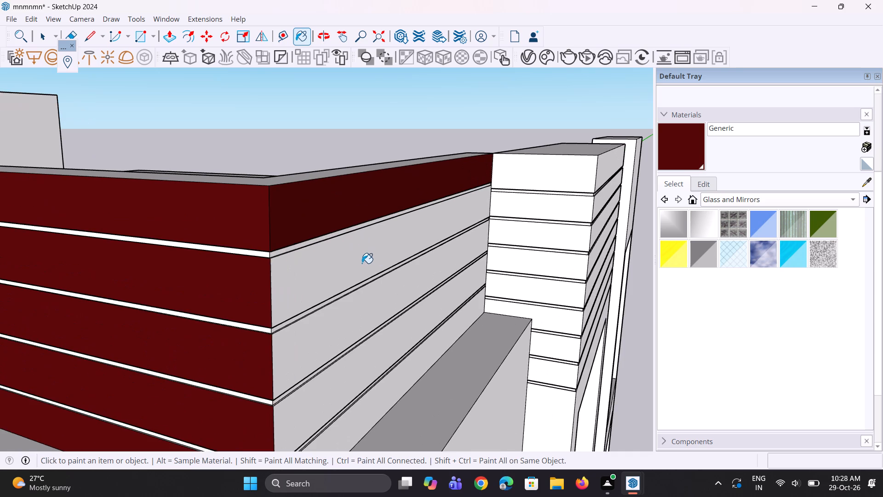
click(362, 263)
scroll(350, 231, down, 4)
scroll(372, 292, up, 3)
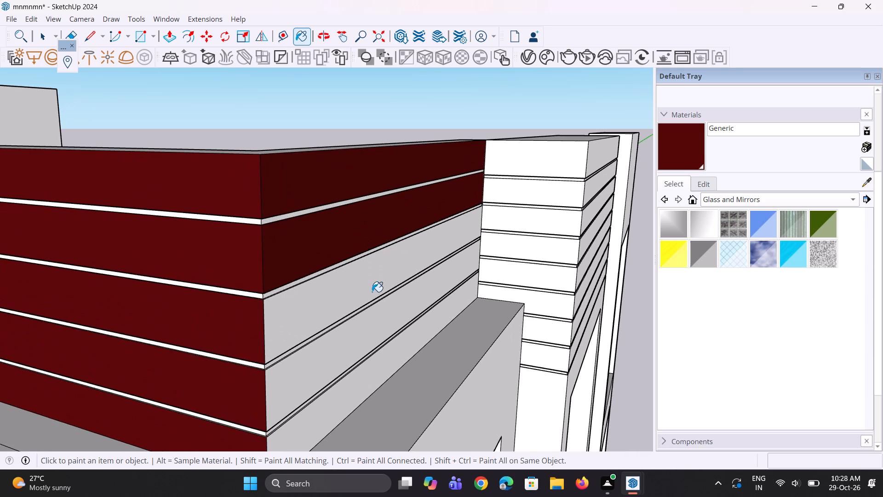
click(372, 292)
scroll(276, 225, down, 4)
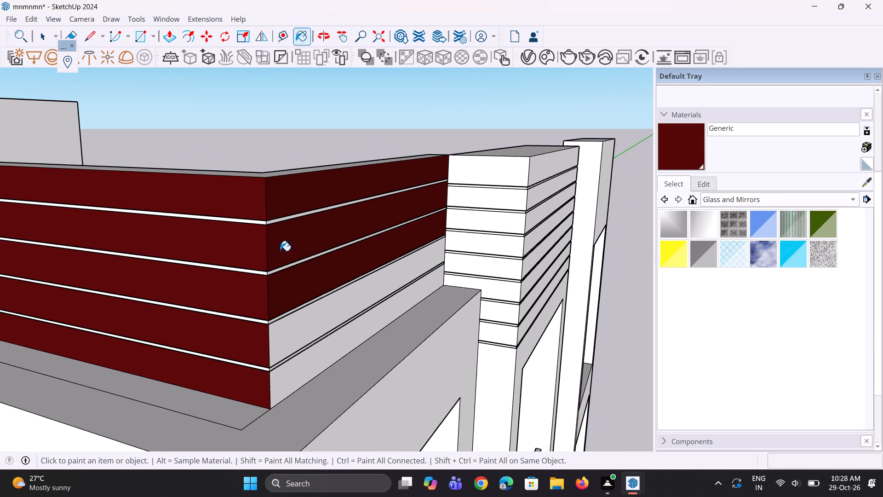
Paint the two remaining lower bands on the side face of the far corner parapet with the dark red Generic material.
scroll(315, 304, up, 2)
click(326, 318)
scroll(325, 210, down, 8)
scroll(332, 289, up, 3)
click(332, 289)
Erase the leftover outline edges on the ledge around the foot of the dark red corner parapet.
scroll(264, 314, up, 1)
middle_drag(264, 314, 277, 342)
scroll(257, 387, up, 2)
key(e)
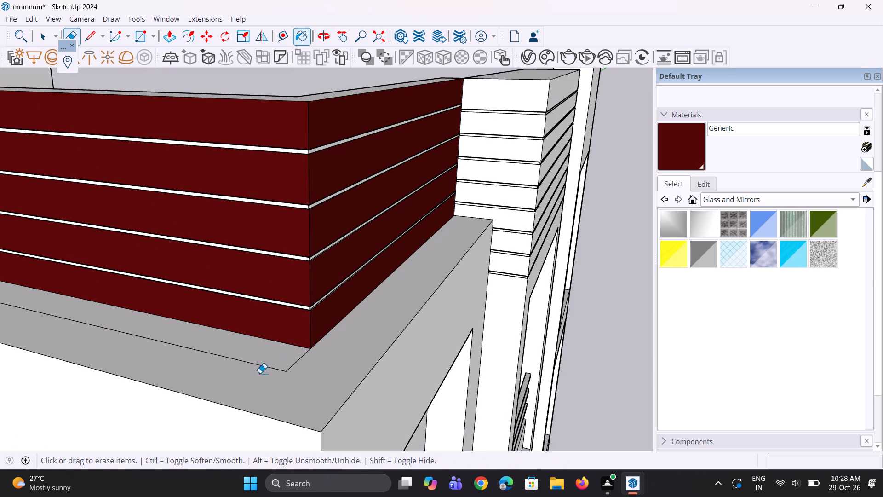
drag(264, 369, 294, 371)
Erase the leftover outline edge on the ledge in front of the other dark red parapet across the facade.
scroll(303, 368, down, 10)
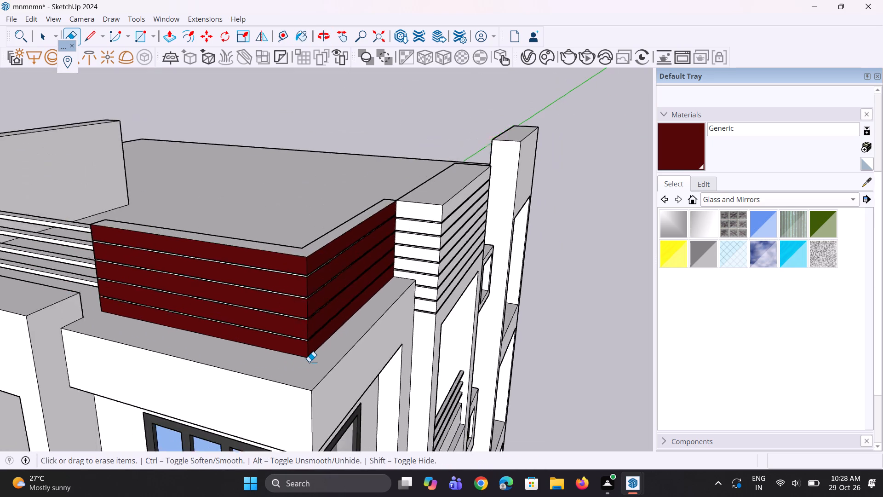
scroll(309, 362, down, 1)
middle_drag(309, 361, 321, 337)
scroll(327, 332, down, 9)
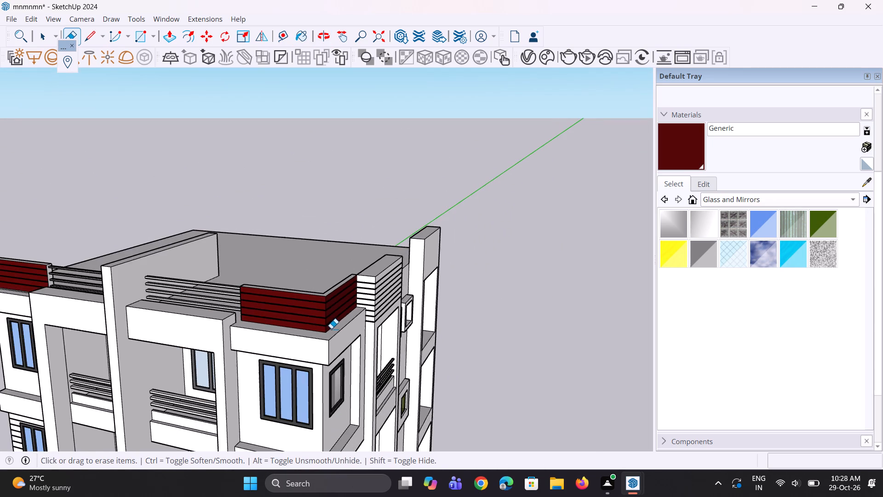
scroll(332, 328, down, 7)
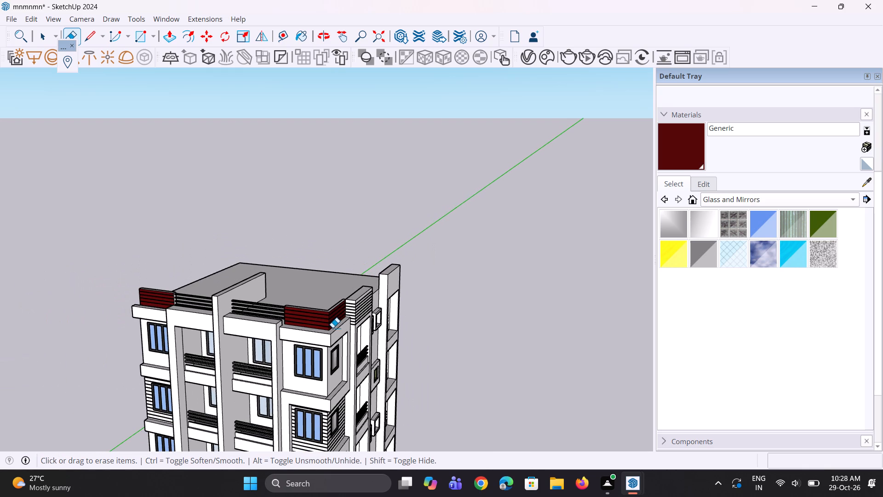
scroll(329, 341, down, 2)
middle_drag(246, 329, 416, 350)
scroll(309, 345, up, 1)
scroll(201, 345, up, 15)
middle_drag(185, 355, 198, 384)
scroll(196, 379, up, 5)
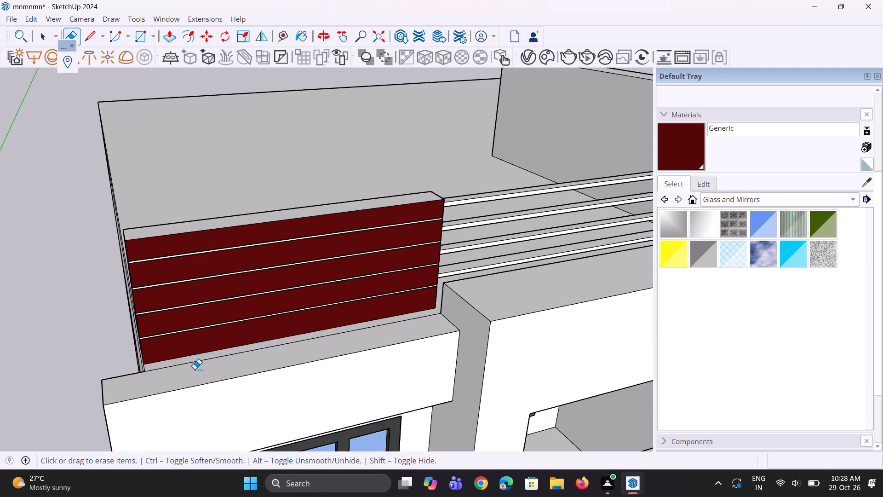
scroll(194, 362, up, 3)
drag(194, 357, 194, 361)
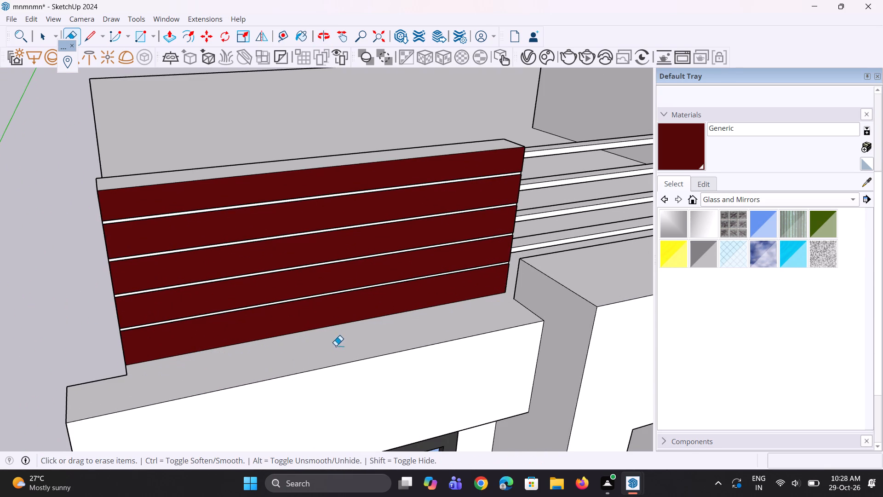
Paint the top face and the railing-side end face of the corner parapet with the dark red Generic material.
scroll(276, 319, down, 5)
scroll(176, 281, down, 5)
middle_drag(311, 284, 225, 257)
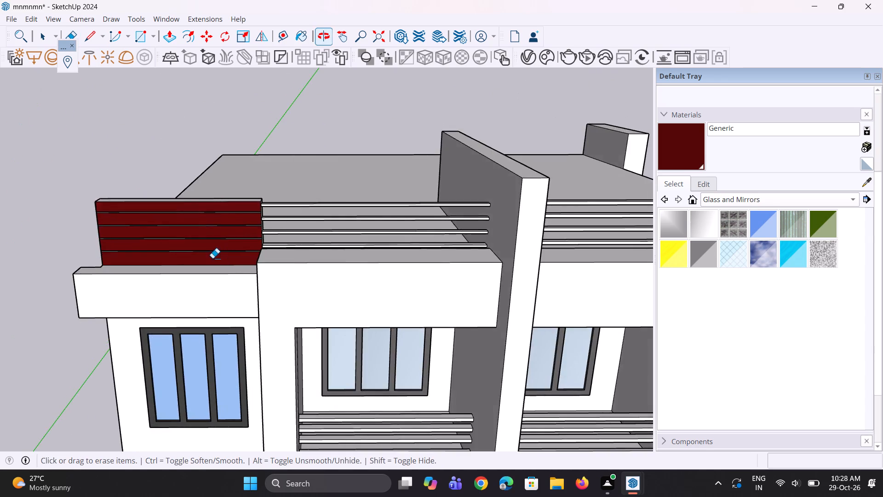
scroll(211, 259, down, 4)
click(700, 156)
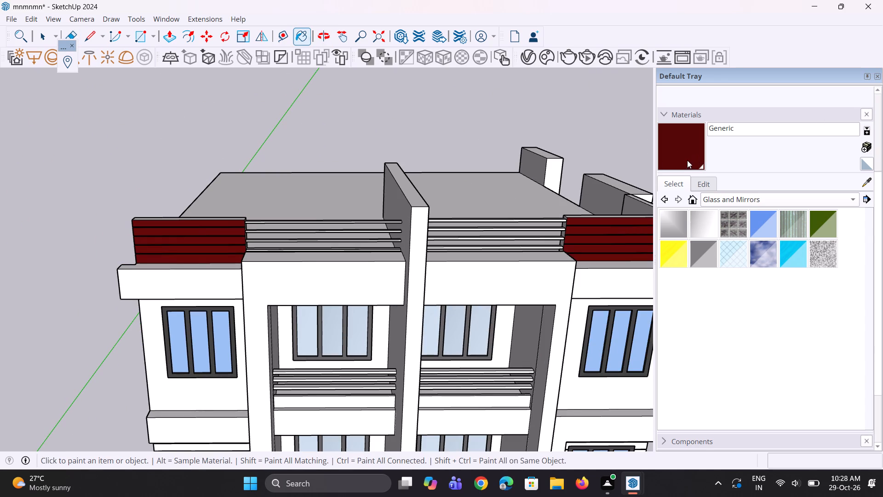
click(685, 161)
scroll(555, 212, up, 3)
scroll(585, 236, up, 7)
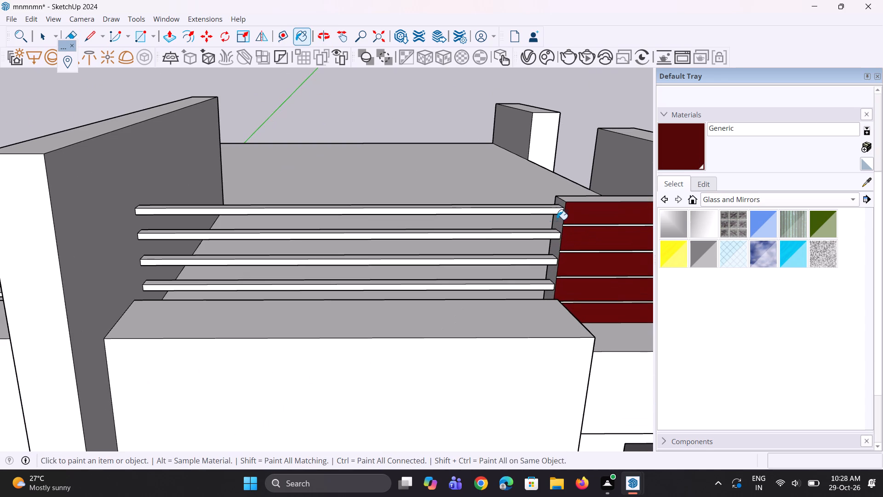
click(559, 219)
click(568, 202)
click(575, 200)
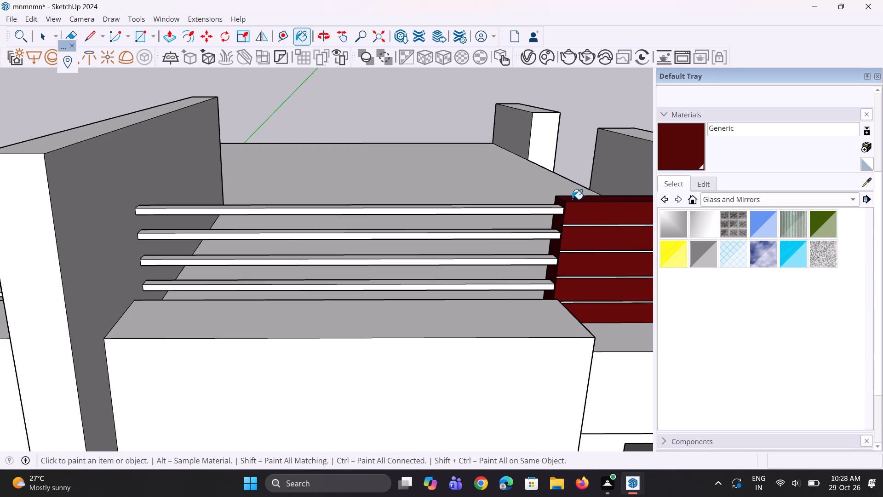
Paint the top face and the railing-side end face of the opposite front parapet with the same dark red material.
scroll(554, 208, down, 10)
scroll(219, 227, up, 4)
scroll(182, 202, up, 6)
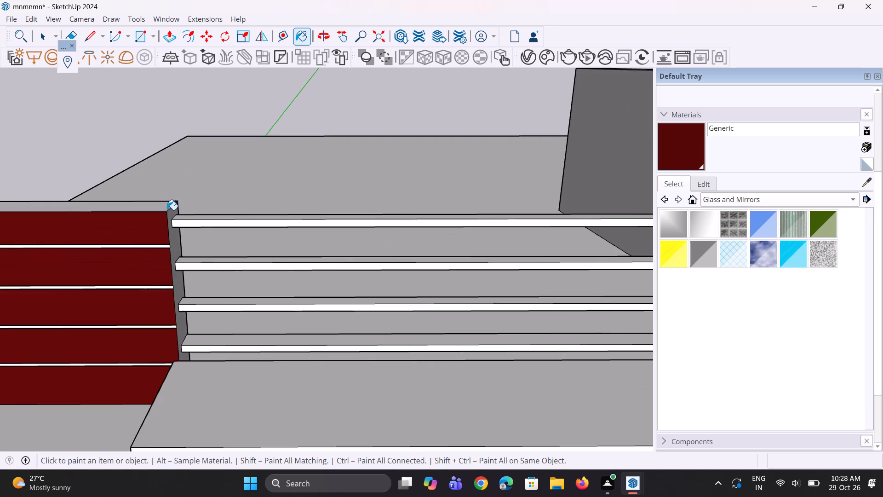
scroll(167, 210, up, 2)
click(166, 210)
click(173, 225)
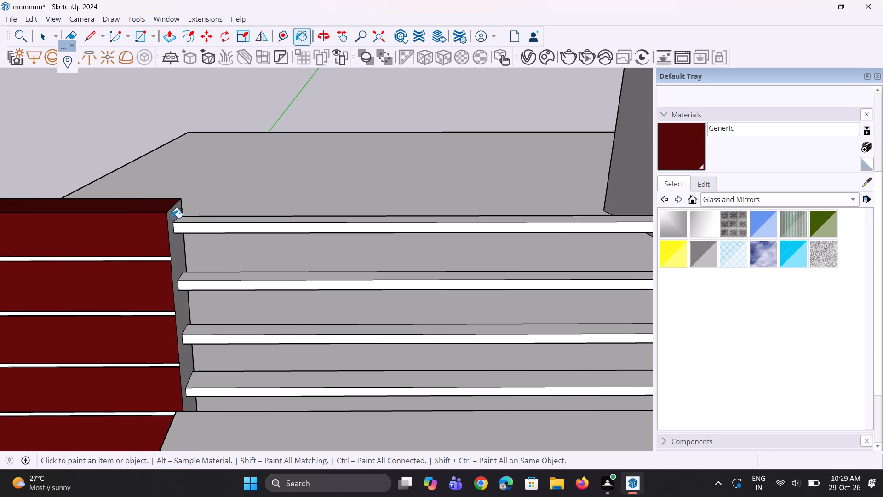
click(172, 218)
Paint the top four bands on both visible faces of the taller parapet beside the corner parapet dark red.
scroll(172, 217, down, 19)
scroll(175, 210, down, 9)
middle_drag(387, 196, 149, 188)
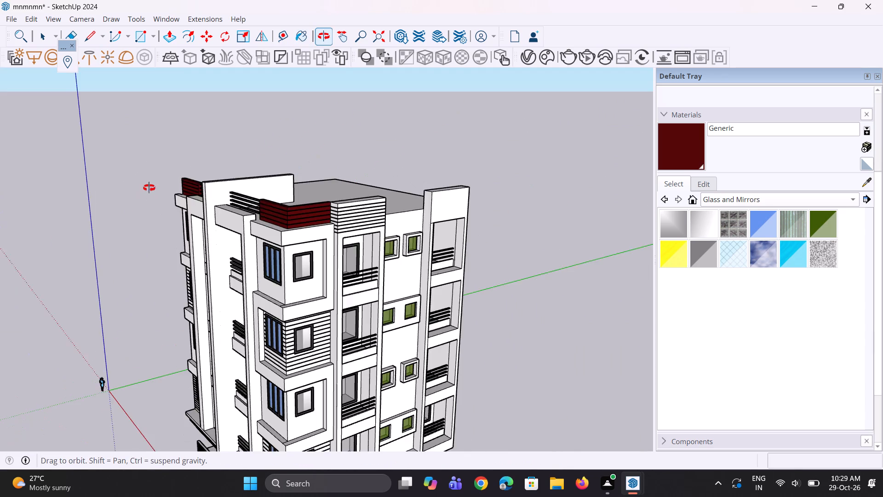
middle_drag(149, 188, 149, 186)
scroll(266, 187, up, 5)
scroll(425, 257, up, 3)
scroll(413, 214, up, 4)
click(413, 199)
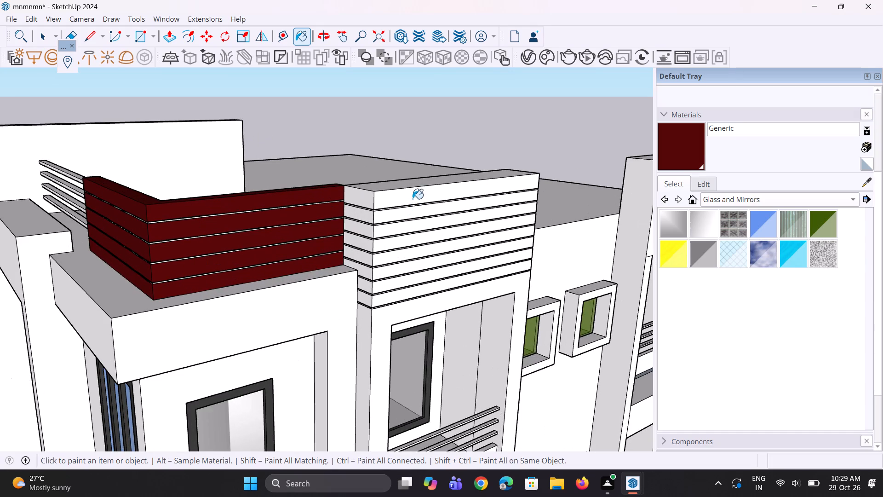
scroll(362, 202, up, 2)
click(367, 196)
scroll(374, 210, up, 8)
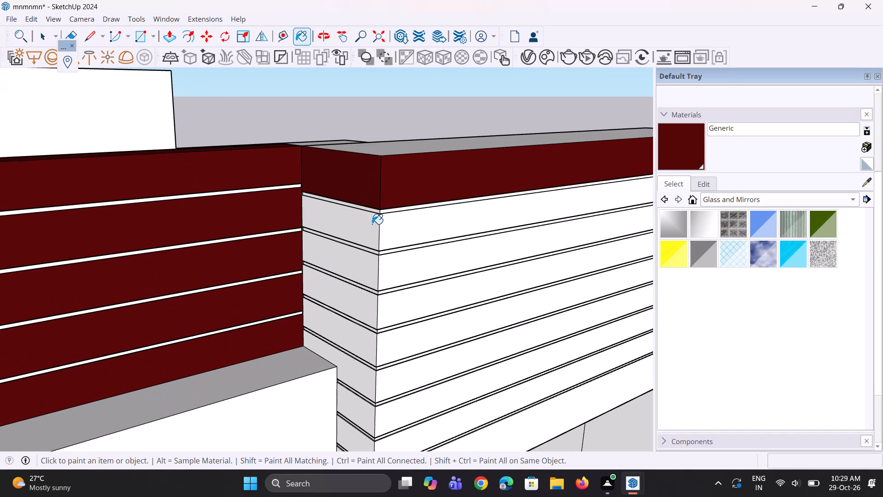
click(372, 224)
click(401, 226)
click(360, 270)
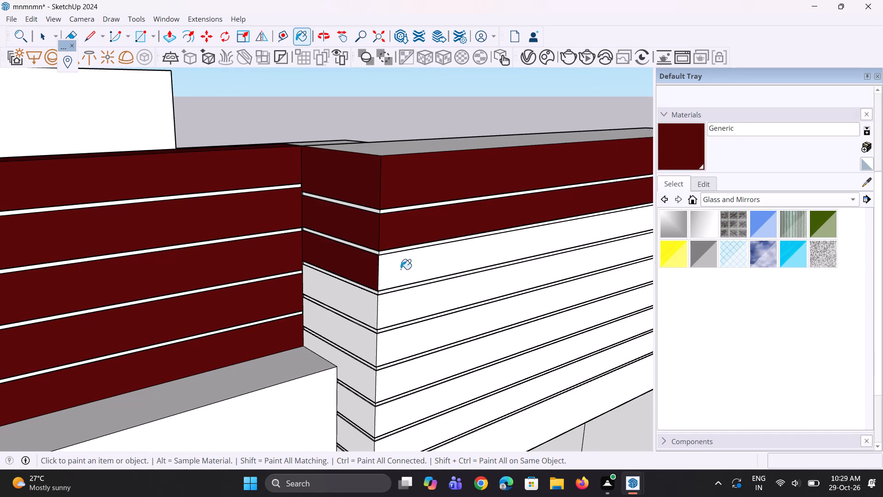
click(408, 269)
click(362, 303)
click(388, 304)
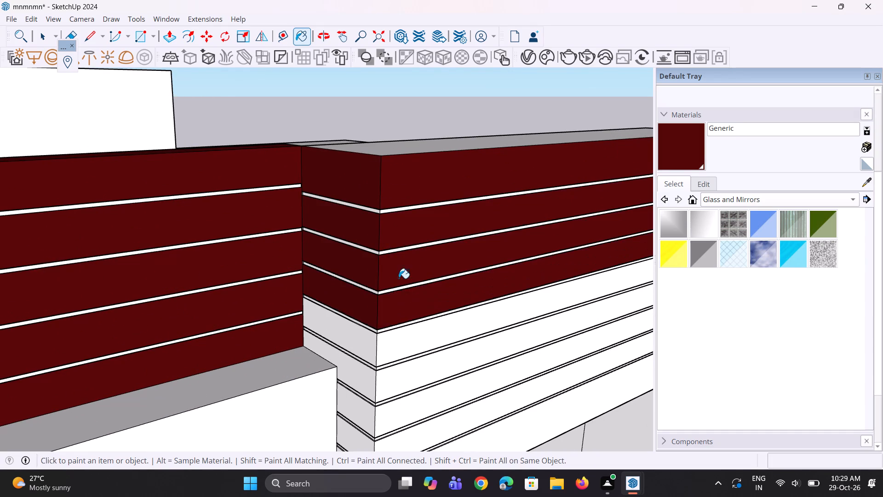
Paint the four remaining lower bands on both faces of the taller parapet dark red, leaving the thin strips white.
scroll(401, 221, down, 5)
scroll(405, 305, up, 4)
click(360, 298)
click(391, 298)
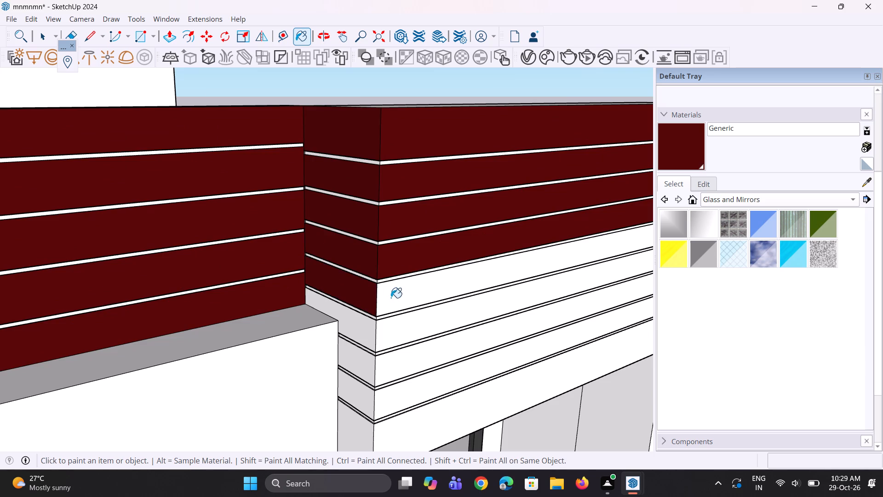
scroll(383, 190, down, 8)
scroll(374, 279, up, 8)
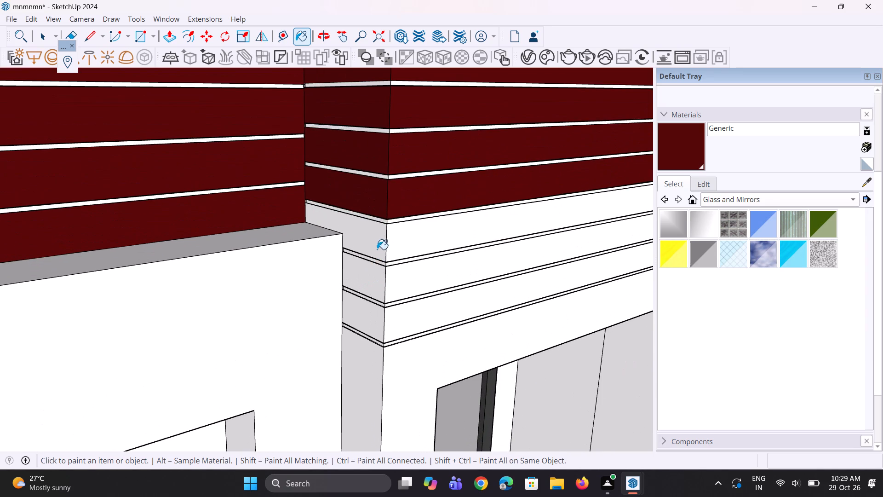
click(377, 249)
click(406, 248)
click(378, 277)
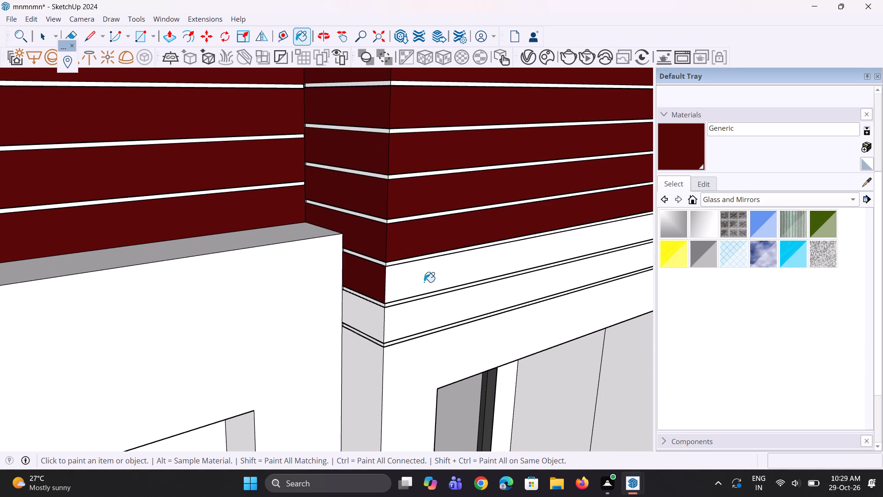
click(424, 282)
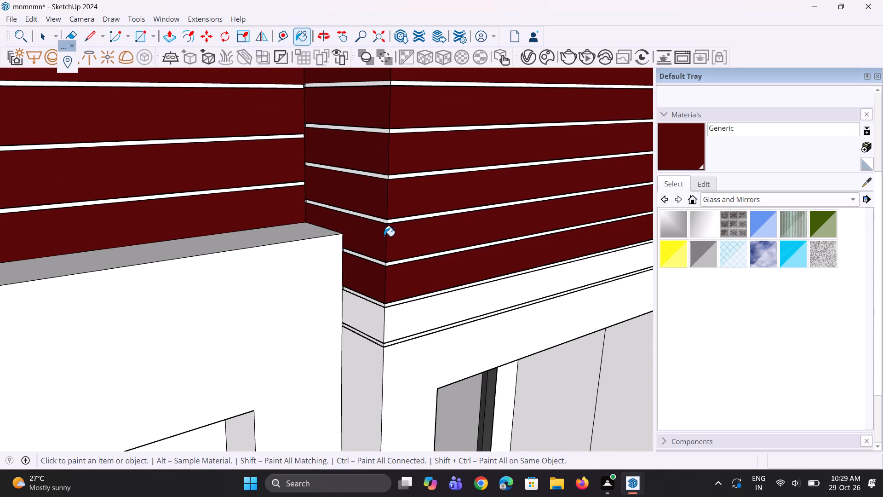
scroll(384, 231, down, 1)
scroll(399, 353, up, 2)
click(375, 302)
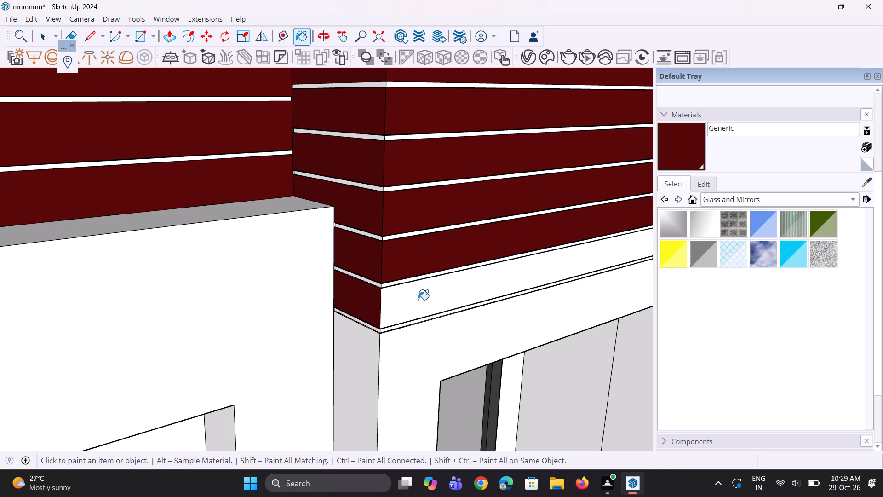
click(418, 300)
Paint the top face of the taller banded parapet with the dark red Generic material.
scroll(356, 352, down, 14)
middle_drag(398, 226, 393, 261)
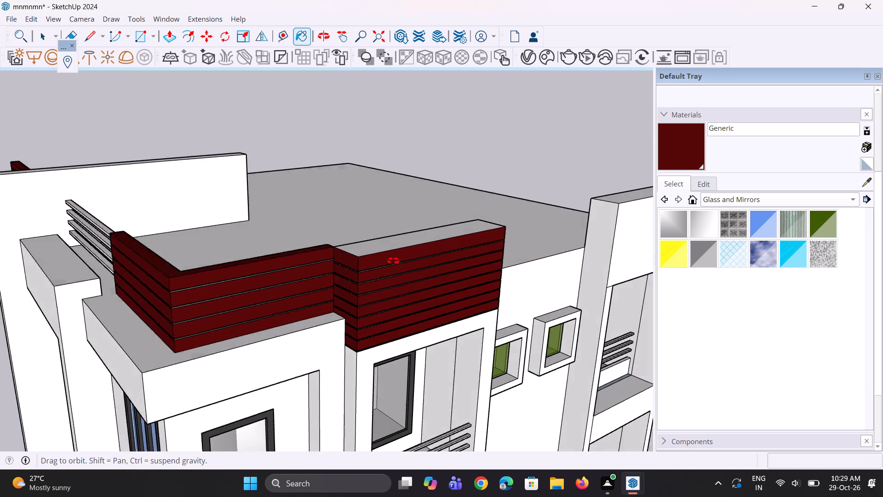
middle_drag(393, 261, 393, 262)
click(384, 278)
Paint the three full-width bands above the side window, one floor below the top, with the dark red Generic material.
scroll(315, 293, down, 5)
scroll(567, 268, up, 1)
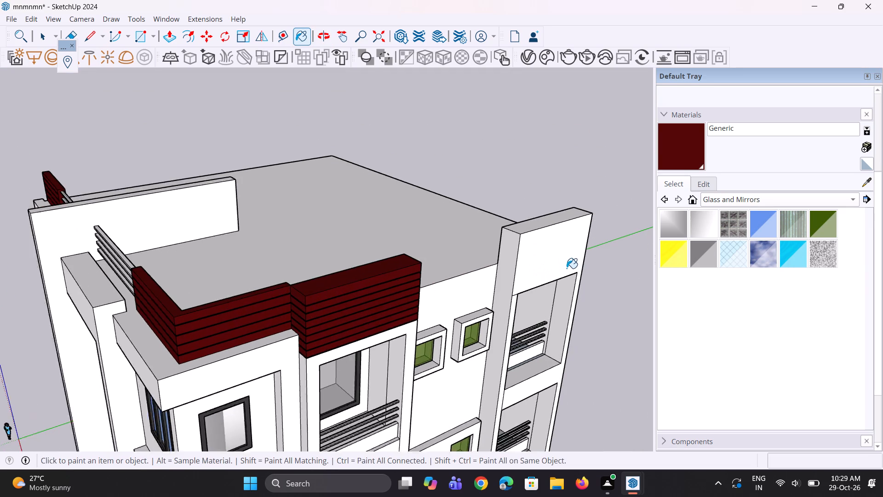
scroll(567, 268, up, 1)
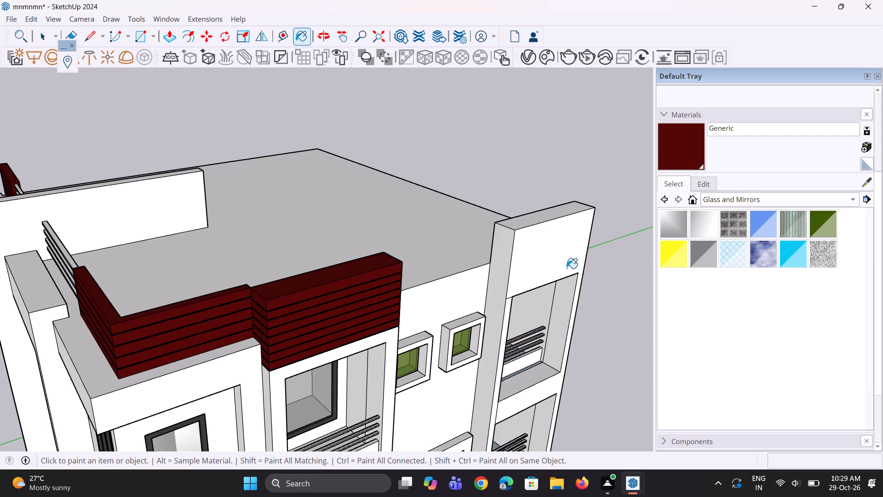
scroll(417, 209, down, 6)
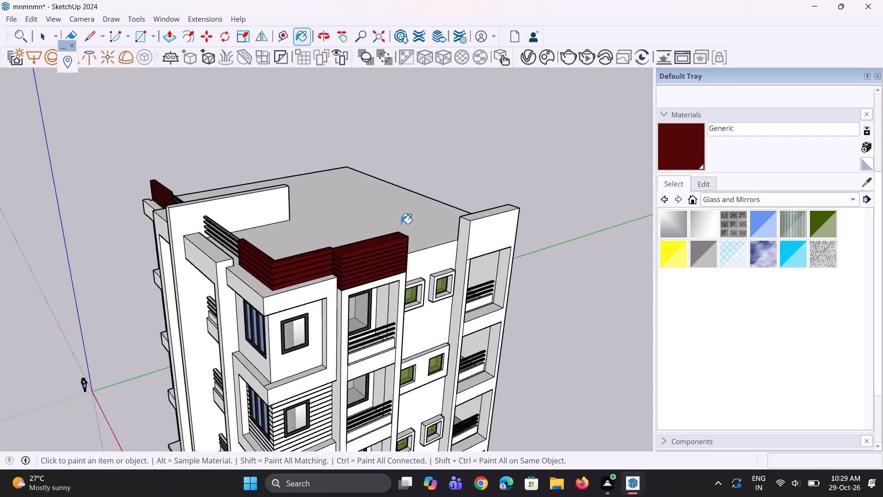
scroll(401, 224, down, 2)
middle_drag(338, 312, 346, 291)
scroll(331, 361, up, 13)
middle_drag(351, 355, 358, 328)
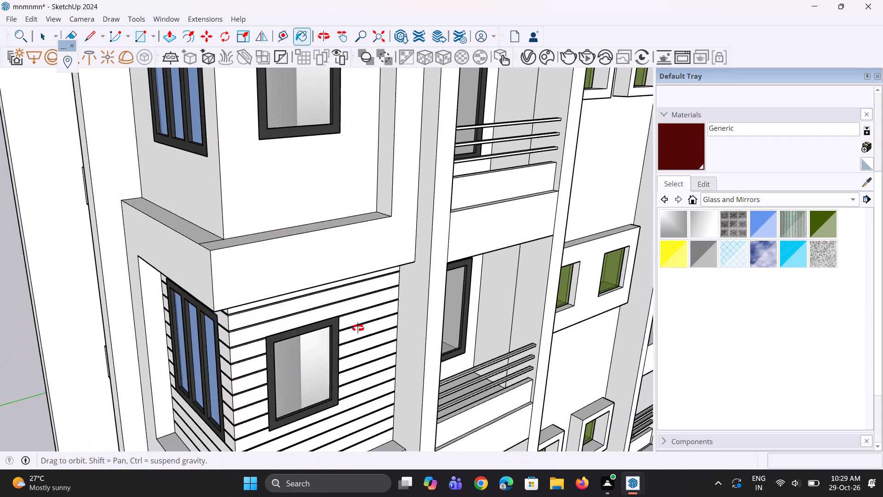
middle_drag(358, 328, 358, 328)
scroll(369, 295, down, 9)
scroll(381, 385, up, 5)
scroll(352, 283, up, 4)
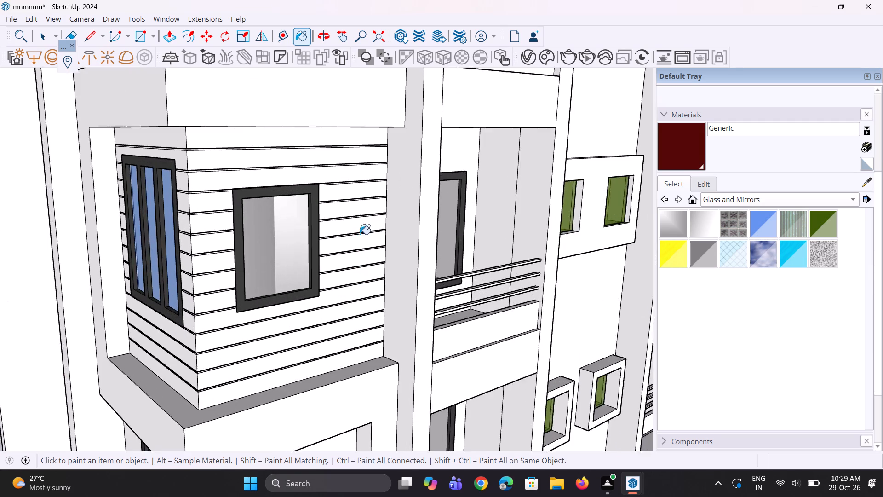
scroll(350, 138, up, 9)
click(350, 138)
click(362, 170)
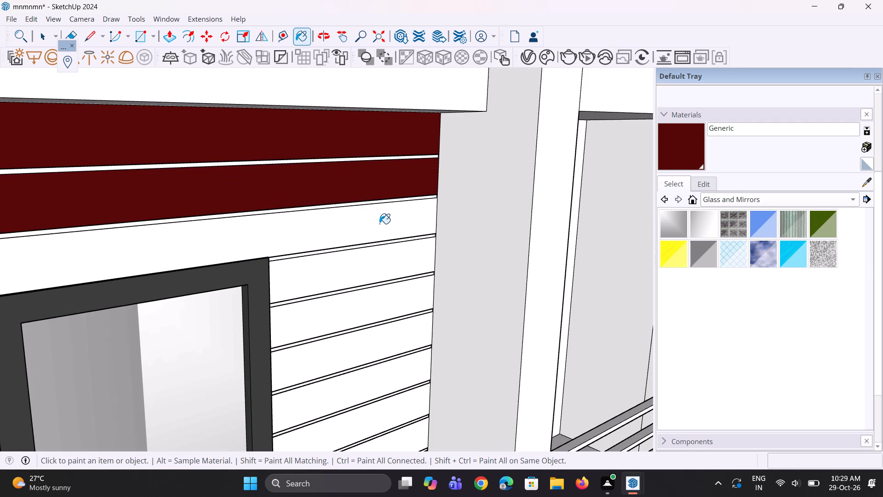
click(380, 225)
Paint the six short bands between the side window and the adjacent projecting wall dark red.
scroll(393, 192, down, 4)
click(379, 238)
click(390, 259)
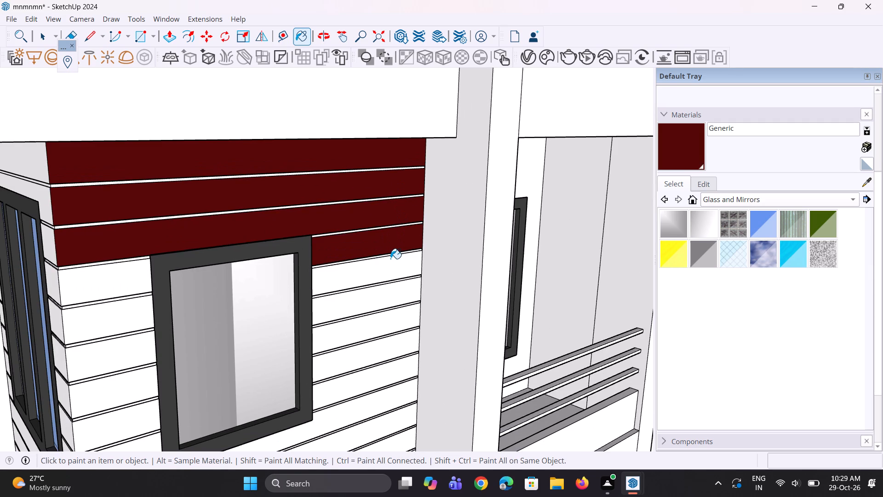
click(392, 303)
scroll(336, 197, down, 5)
scroll(366, 352, up, 6)
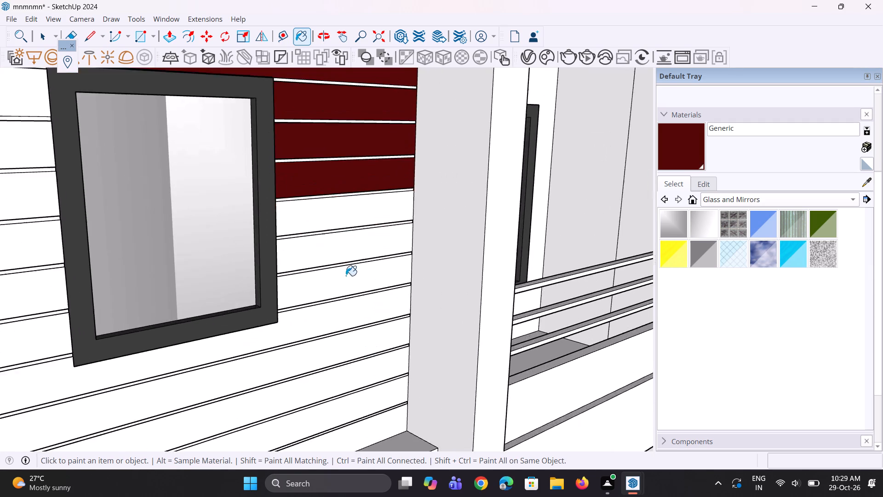
scroll(344, 256, up, 2)
click(365, 201)
click(379, 246)
click(392, 284)
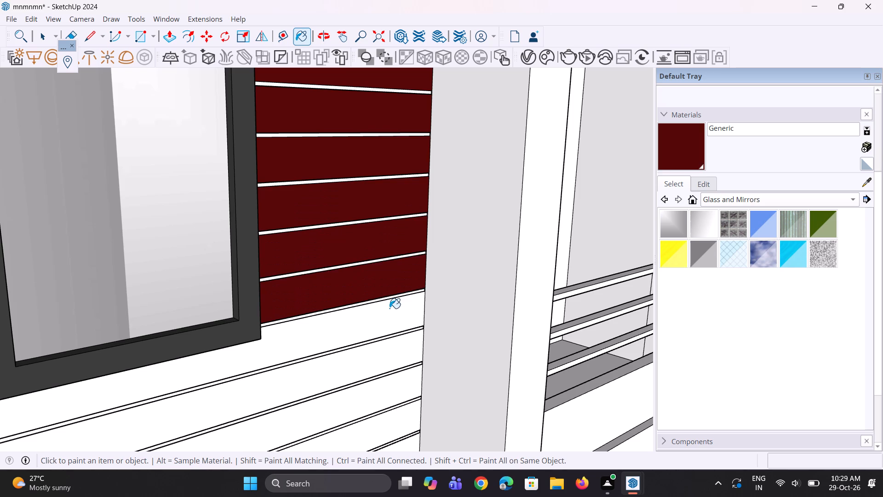
Paint the five full-width bands at and below the side window's sill dark red, leaving the thin strips white.
click(390, 308)
scroll(375, 259, down, 9)
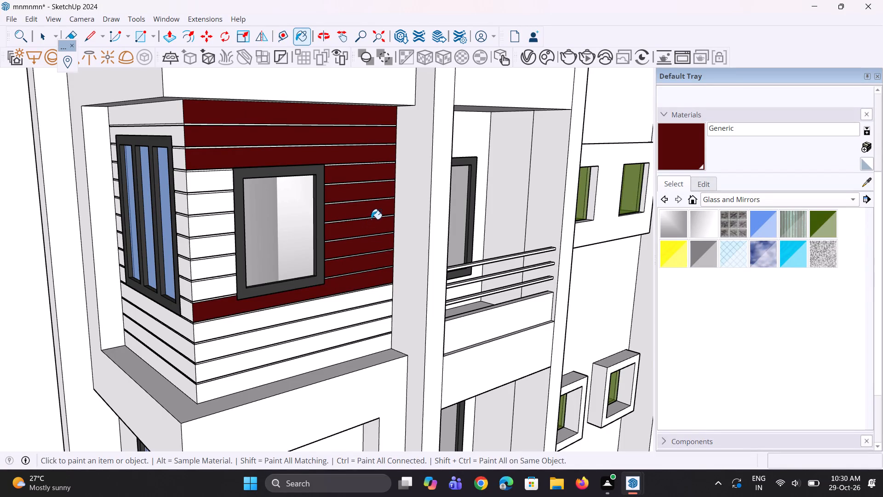
scroll(376, 203, down, 1)
scroll(336, 308, up, 6)
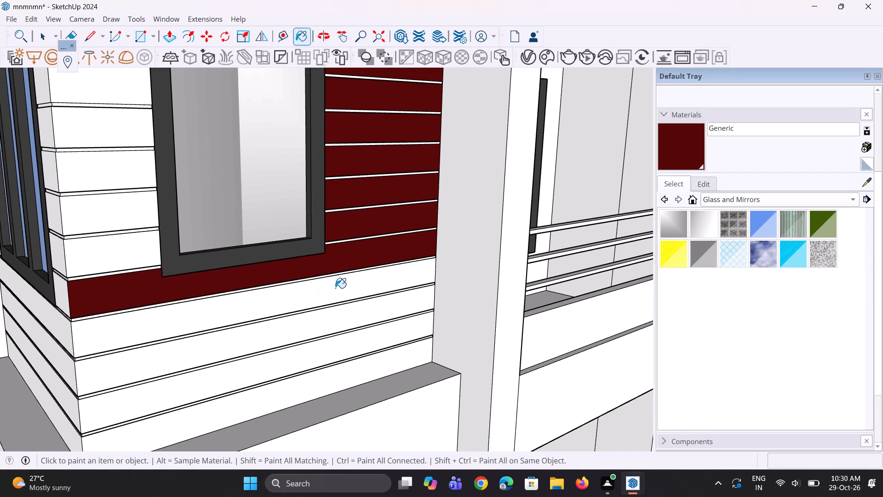
click(335, 288)
click(339, 319)
click(341, 349)
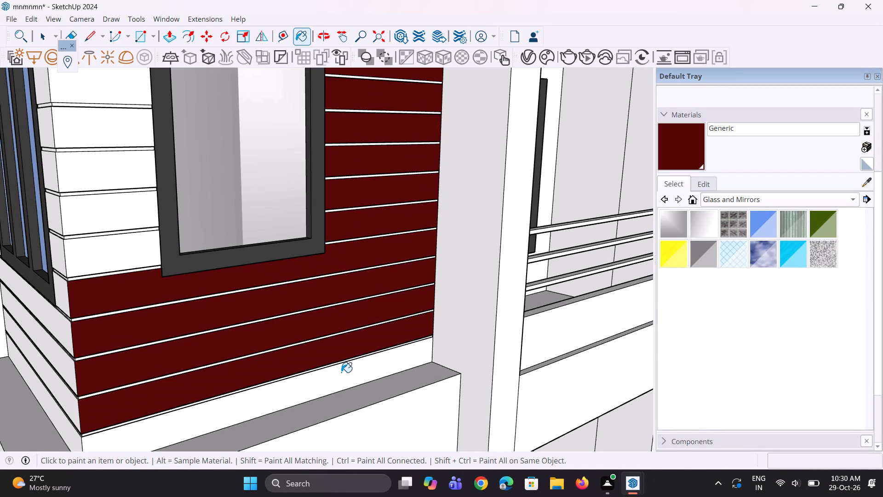
click(341, 372)
Paint the three uppermost bands on the three-pane window's face of the same bay with the dark red Generic material.
scroll(342, 361, down, 7)
scroll(340, 342, up, 1)
middle_drag(338, 341, 394, 341)
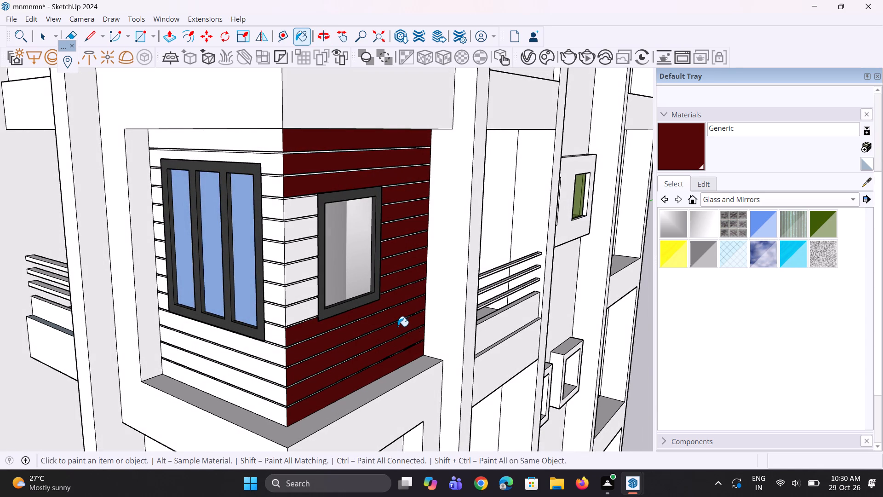
scroll(398, 326, up, 1)
middle_drag(398, 326, 393, 313)
scroll(312, 191, up, 1)
scroll(236, 120, up, 2)
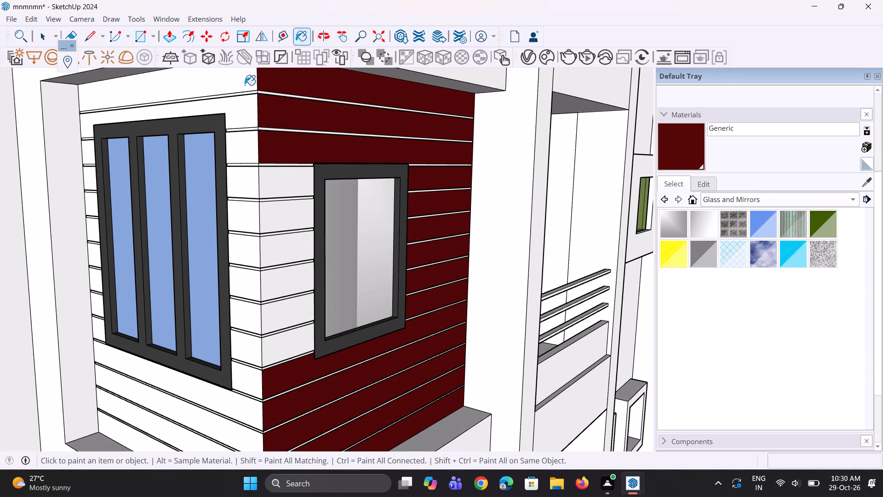
click(245, 85)
click(245, 116)
click(247, 153)
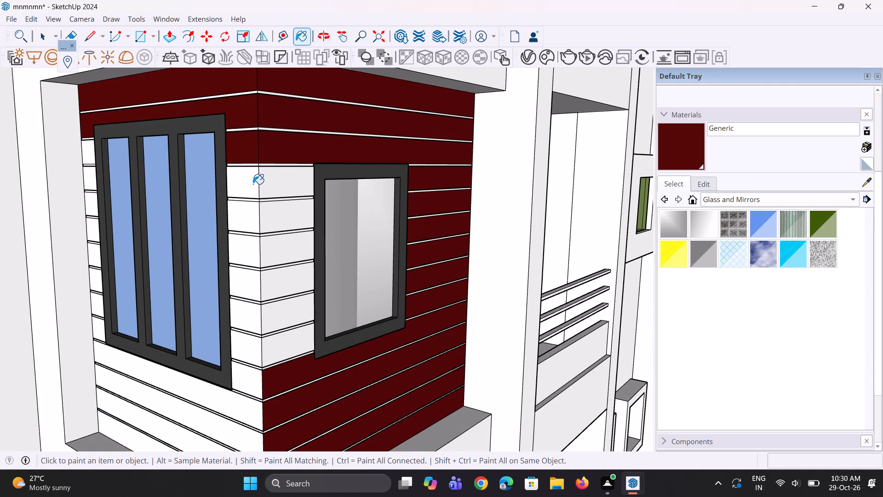
Paint the next five short bands on both faces of the corner between the three-pane and side windows dark red.
click(251, 184)
click(277, 184)
click(253, 219)
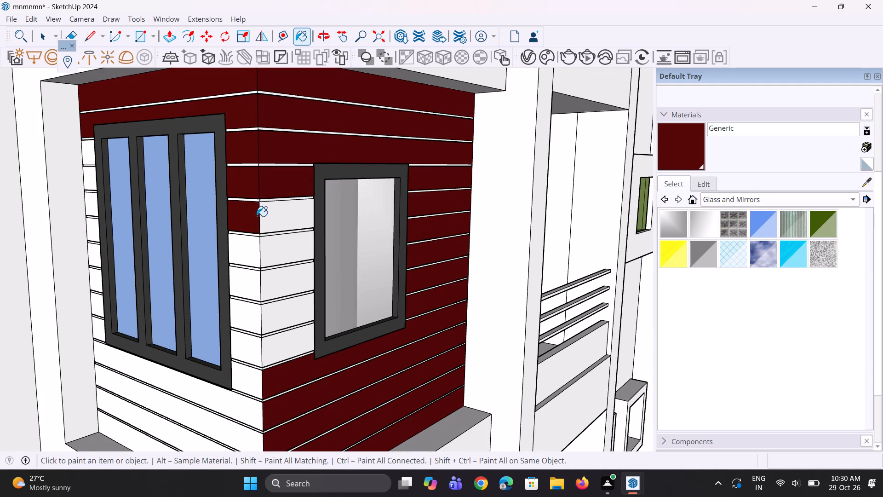
click(265, 217)
click(247, 249)
click(272, 250)
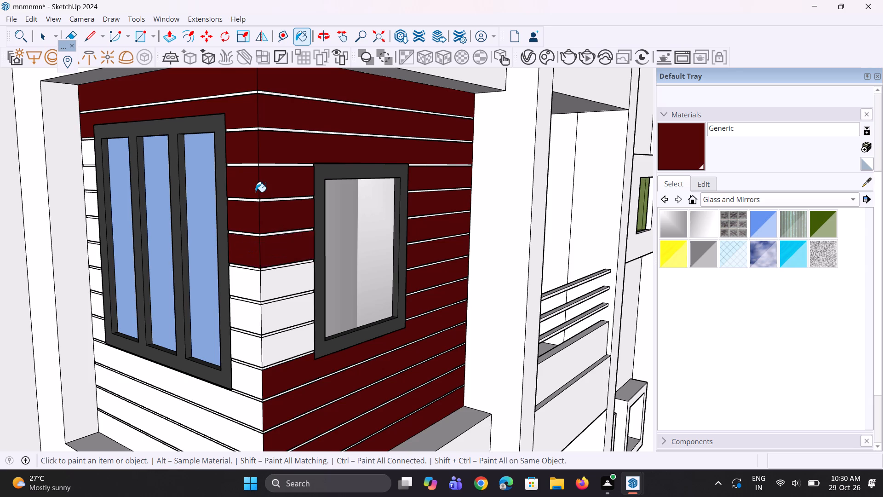
scroll(255, 192, down, 2)
scroll(266, 276, up, 5)
click(241, 271)
click(264, 272)
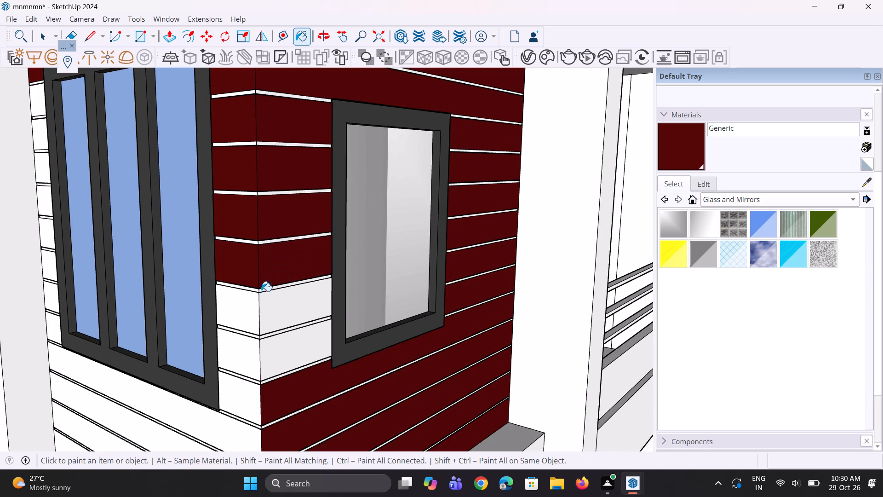
click(246, 310)
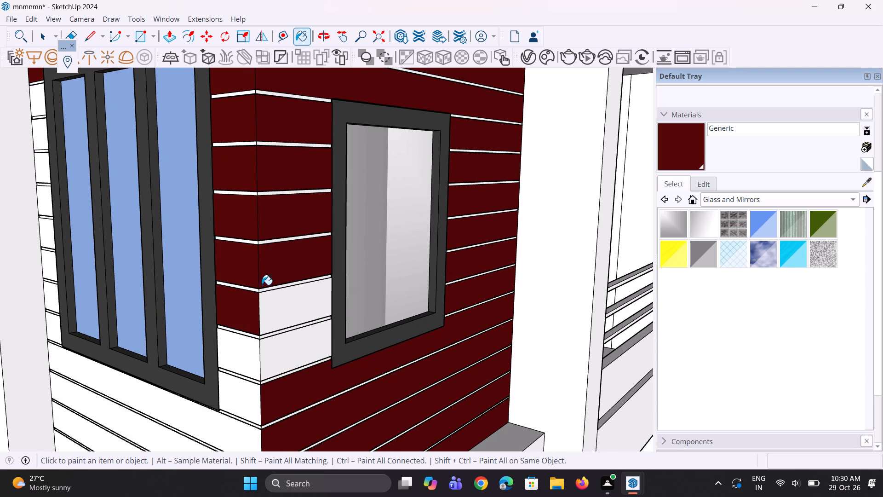
scroll(273, 249, down, 4)
scroll(272, 306, up, 3)
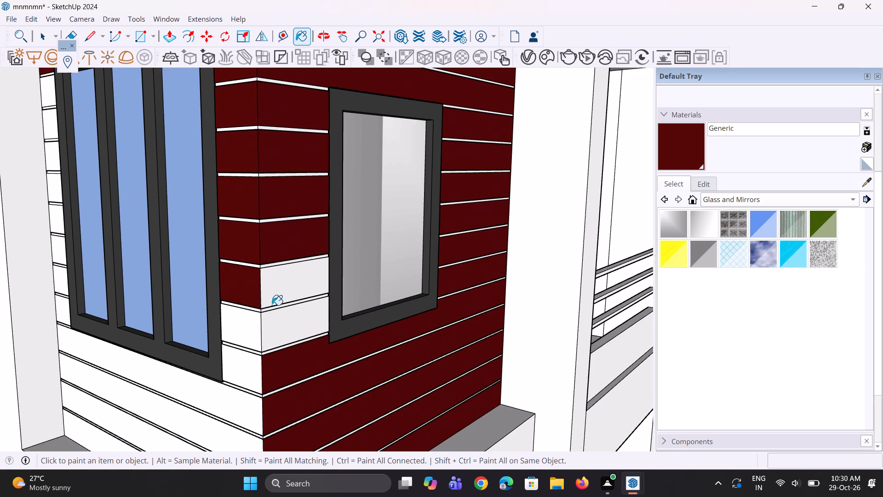
click(276, 293)
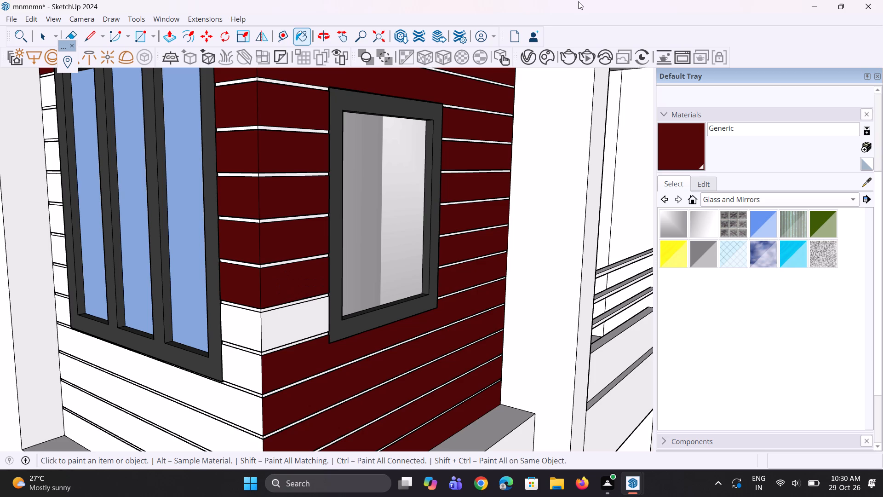
Paint the three remaining short bands around the corner between the lower parts of the two windows dark red.
scroll(557, 0, down, 3)
scroll(528, 38, down, 1)
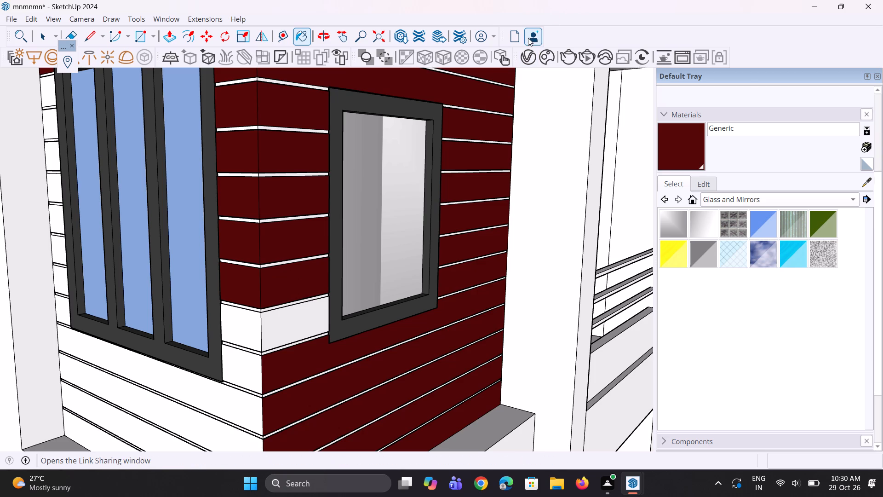
scroll(499, 87, up, 4)
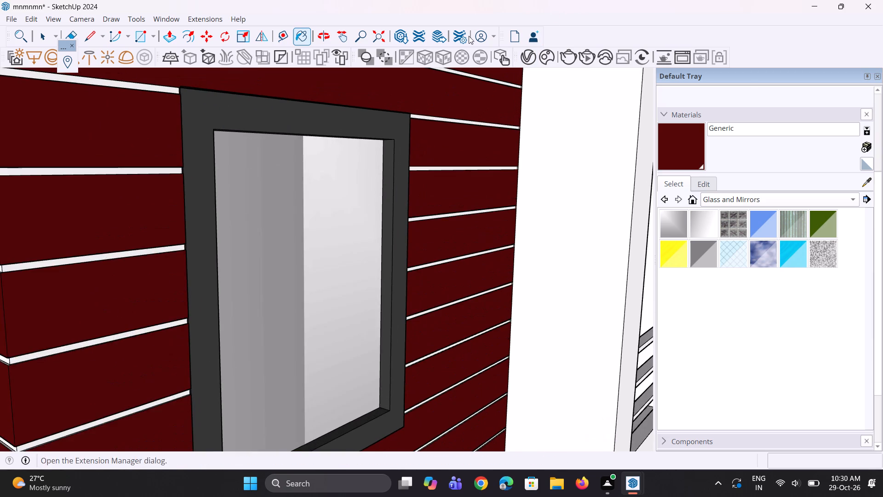
scroll(469, 36, down, 9)
scroll(489, 175, down, 6)
scroll(330, 272, up, 4)
scroll(368, 255, up, 3)
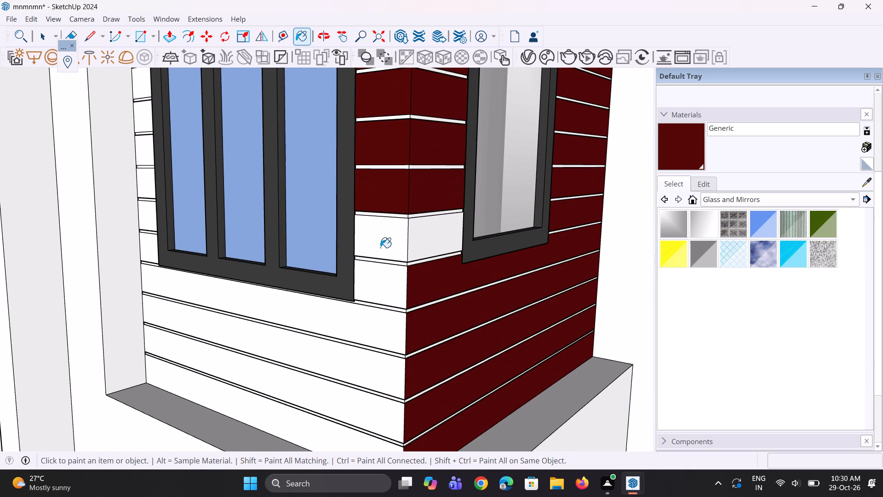
click(380, 248)
click(417, 243)
click(398, 279)
Paint the four full-width bands below the three-pane window with the dark red Generic material.
click(384, 317)
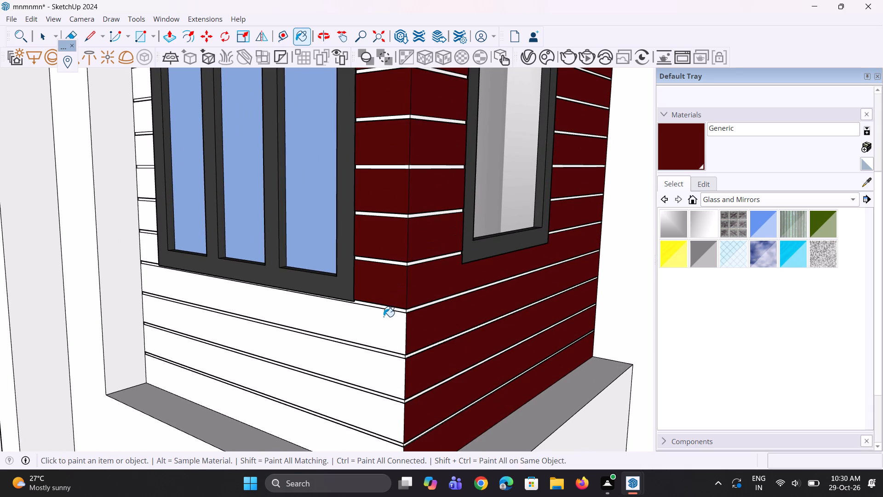
scroll(375, 305, down, 10)
scroll(367, 257, down, 2)
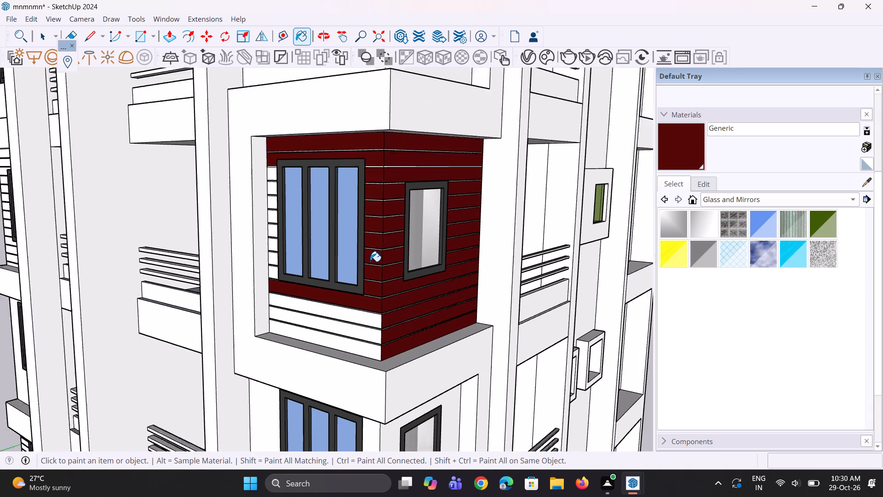
scroll(370, 261, down, 1)
scroll(383, 281, up, 7)
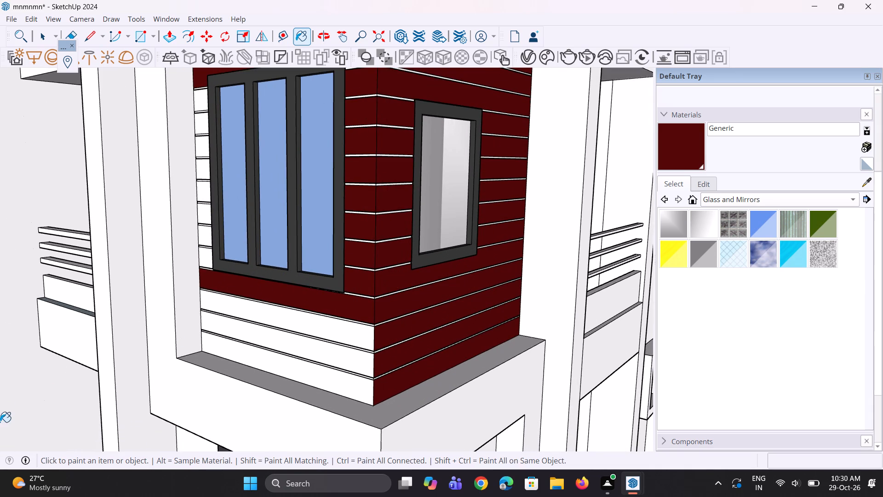
click(334, 329)
click(341, 360)
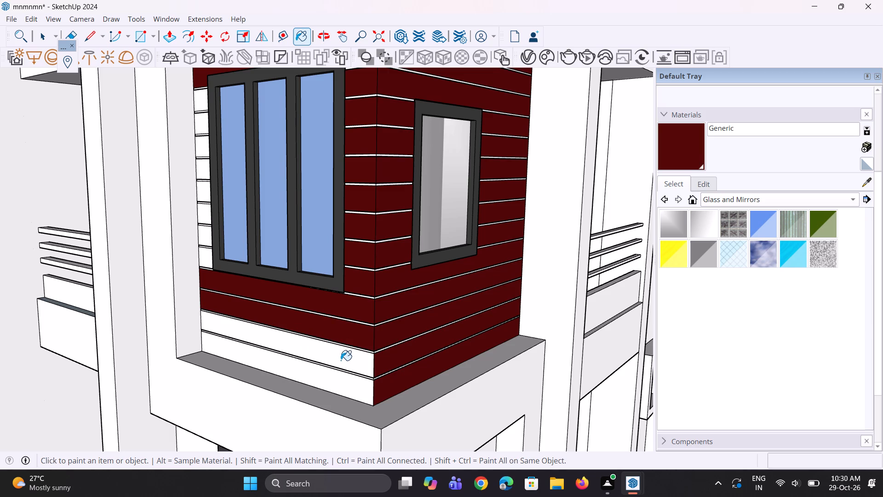
click(336, 384)
Paint the eight short bands between the three-pane window and the adjacent projecting wall dark red.
middle_drag(191, 349, 315, 358)
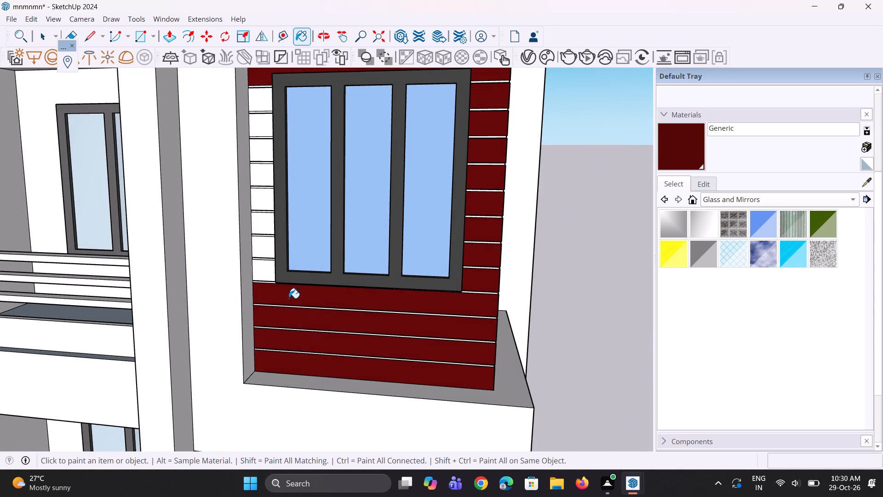
scroll(268, 265, up, 2)
click(267, 264)
click(267, 246)
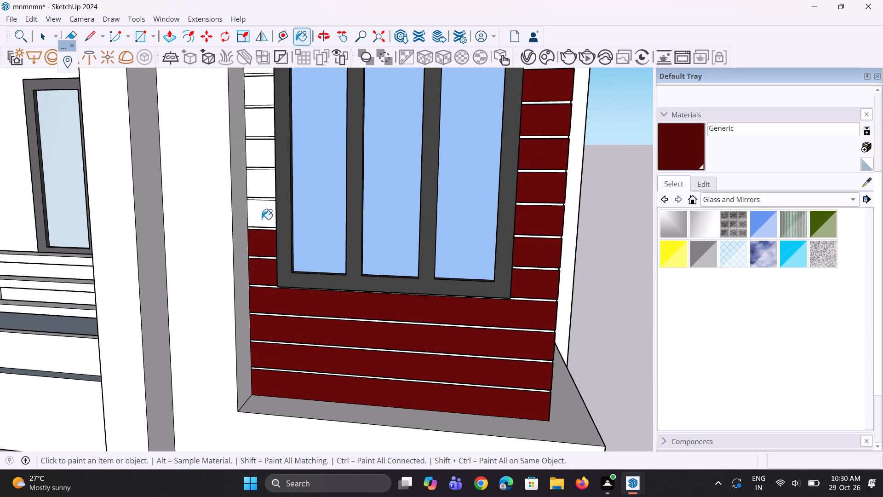
click(260, 205)
click(261, 177)
click(257, 157)
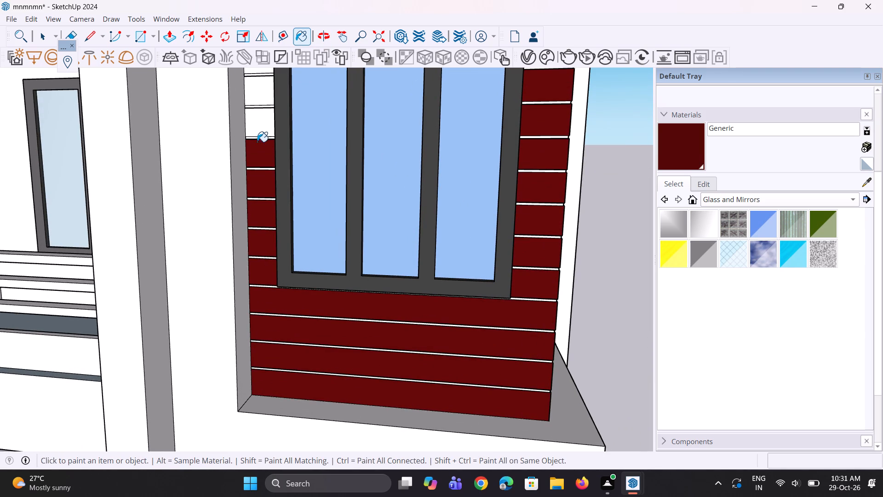
click(256, 133)
click(270, 90)
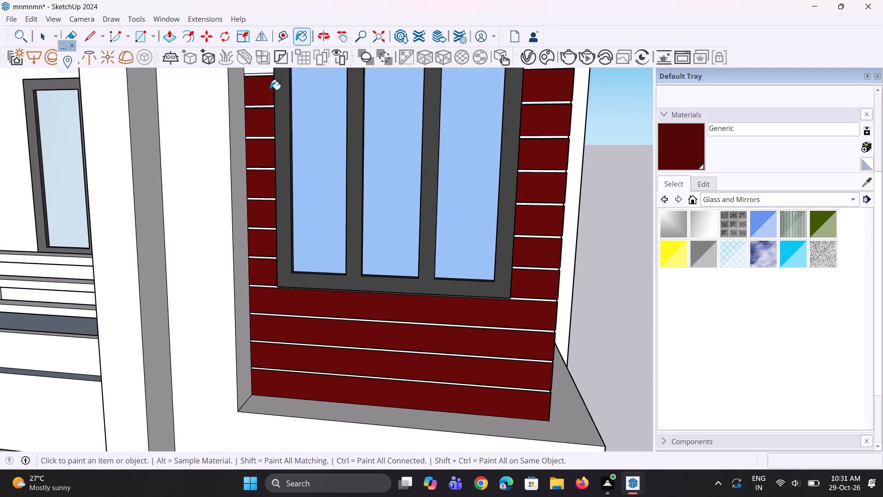
scroll(287, 243, down, 4)
scroll(247, 156, up, 2)
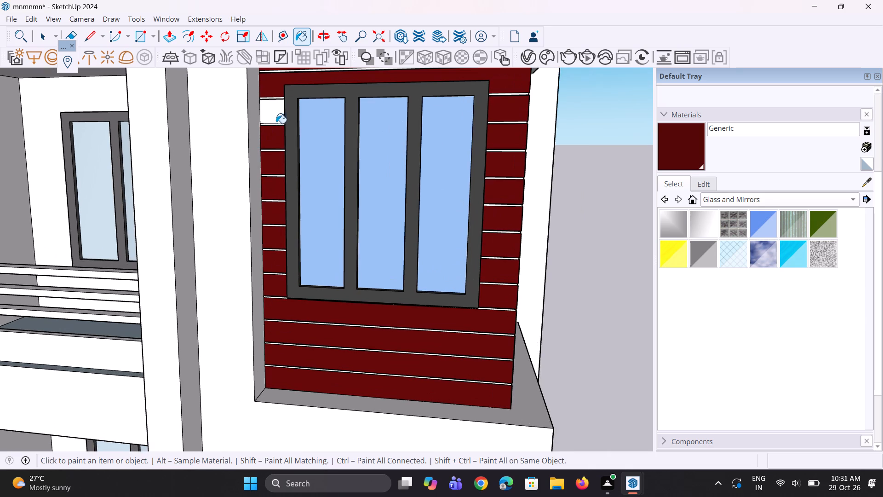
click(269, 105)
On the banded bay two floors below, paint the five full-width bands at and below the three-pane window's sill dark red.
scroll(319, 304, down, 6)
scroll(344, 272, down, 10)
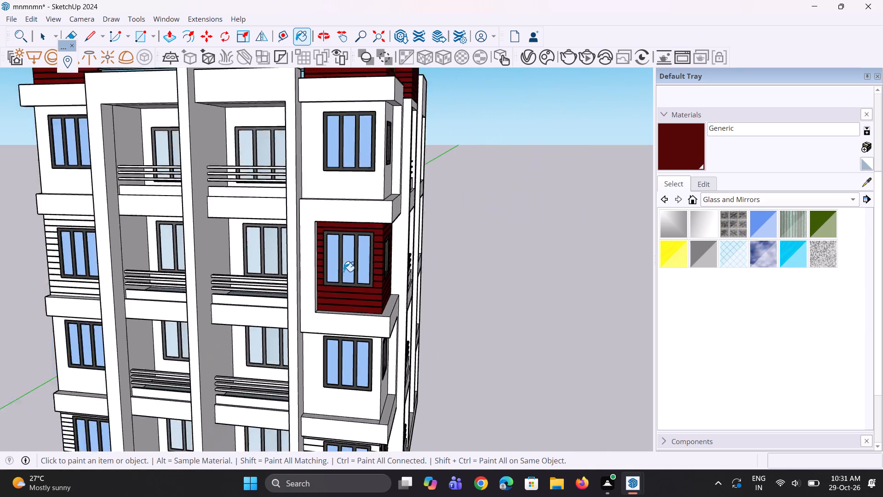
scroll(345, 272, down, 4)
scroll(365, 417, up, 13)
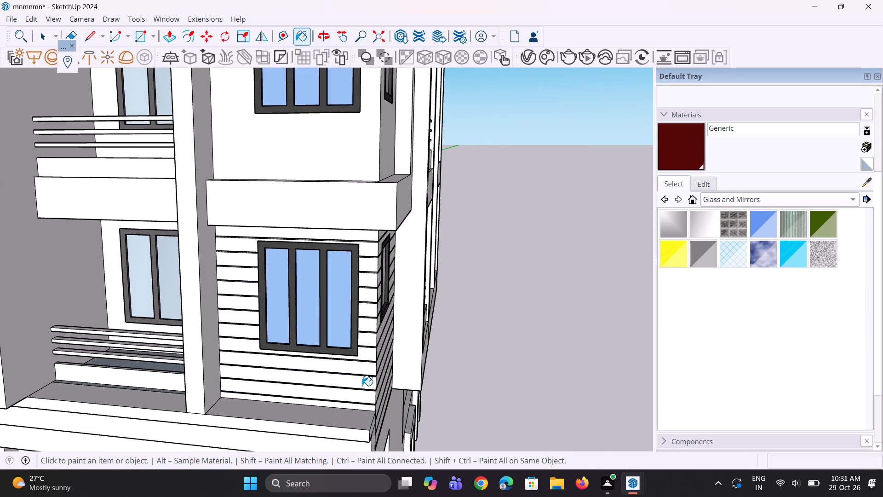
scroll(362, 386, up, 7)
click(358, 424)
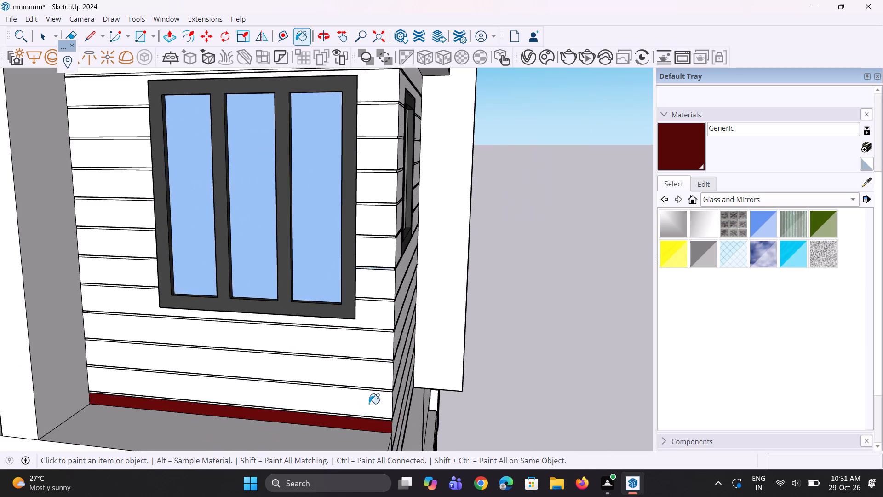
click(369, 404)
click(374, 371)
click(370, 346)
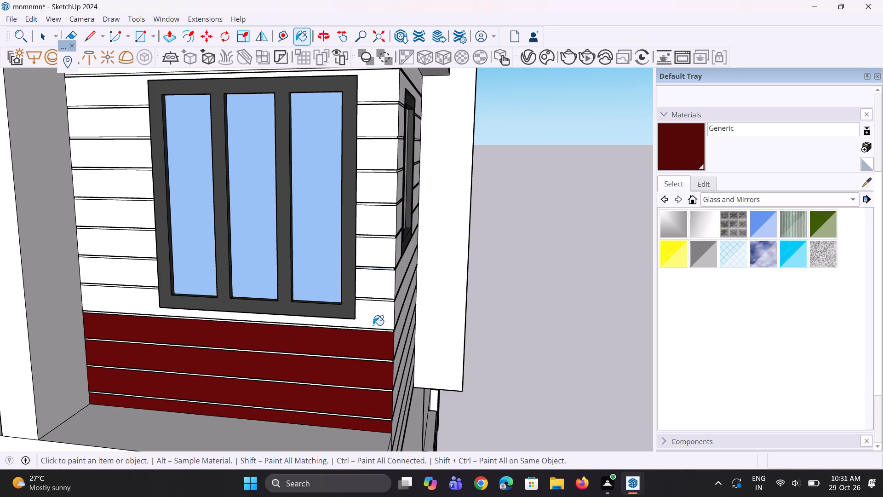
click(374, 319)
Paint the six short bands between this three-pane window and the bay's corner, plus the band behind its top edge, dark red.
click(379, 289)
click(383, 255)
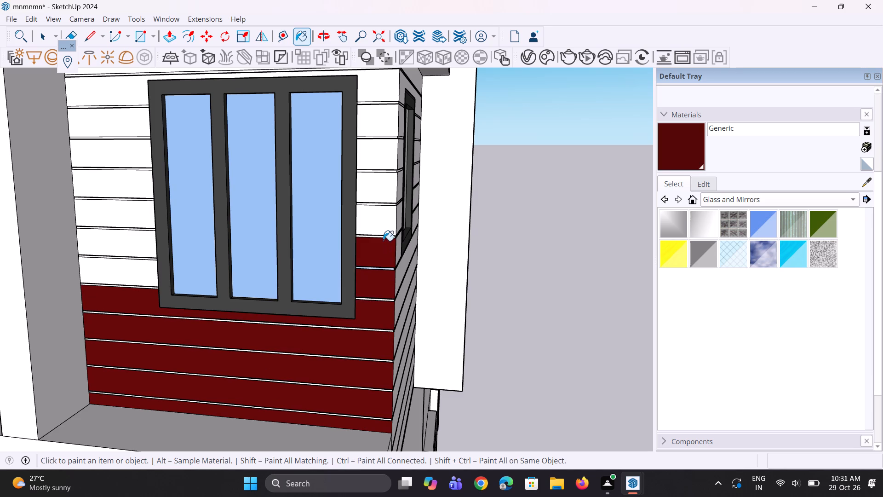
click(384, 228)
click(367, 195)
click(374, 165)
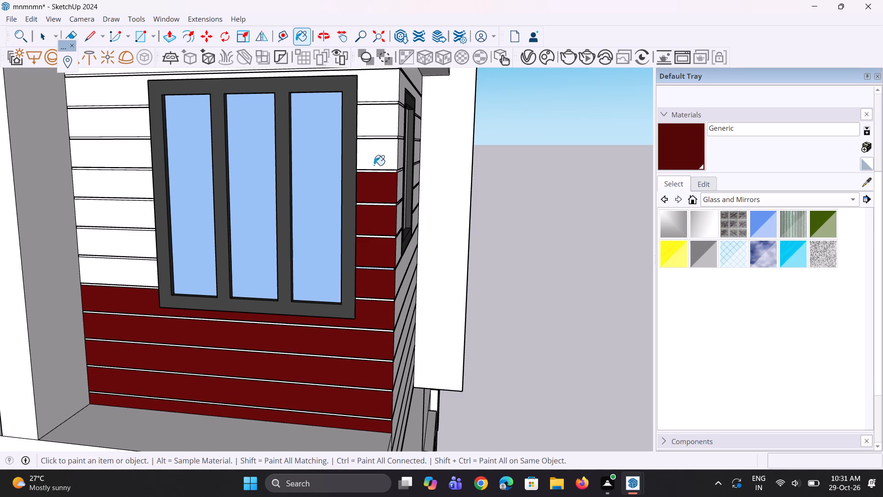
click(379, 127)
click(390, 97)
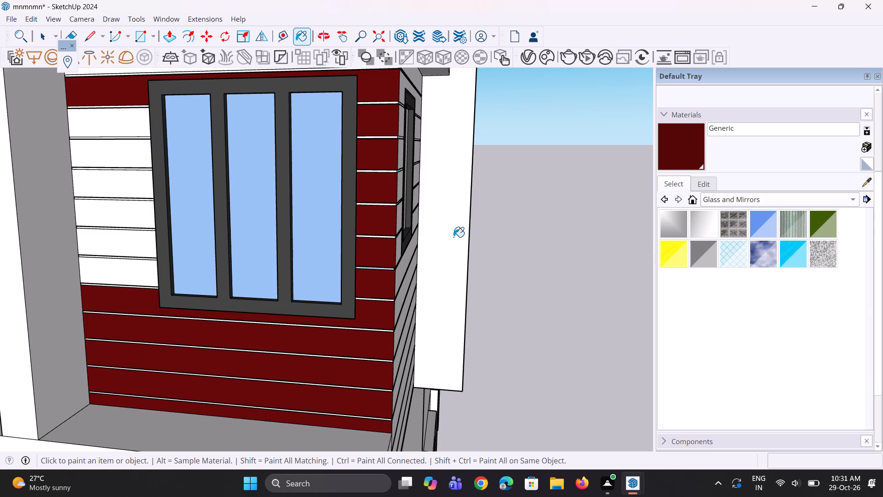
Paint the six remaining white bands between the grey side wall and the three-pane window with the dark red Generic material.
scroll(144, 280, up, 2)
drag(143, 274, 143, 270)
click(139, 230)
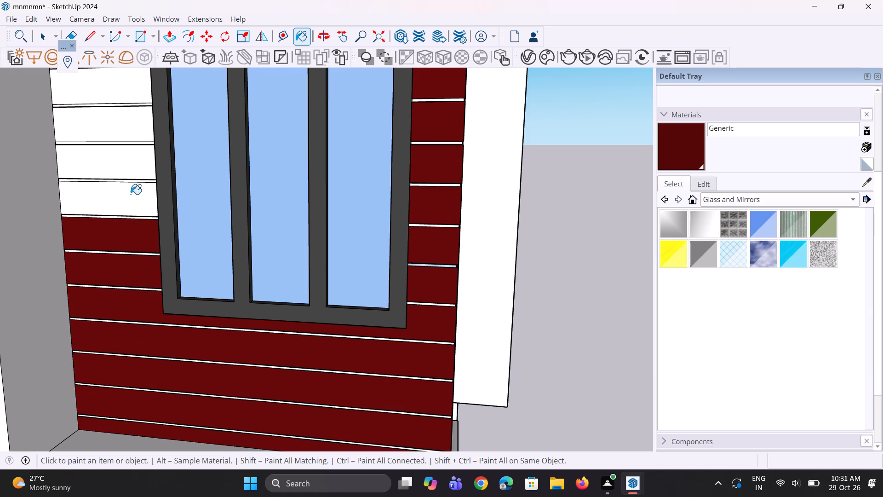
click(131, 194)
click(134, 174)
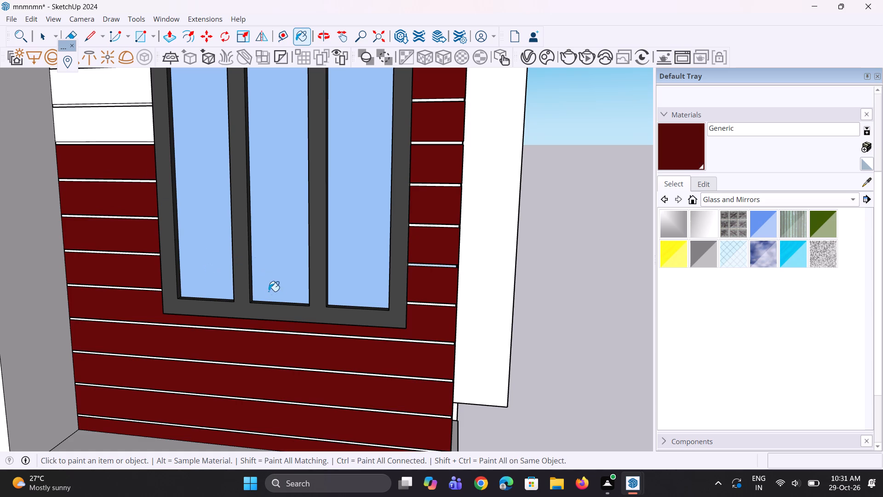
scroll(298, 346, down, 2)
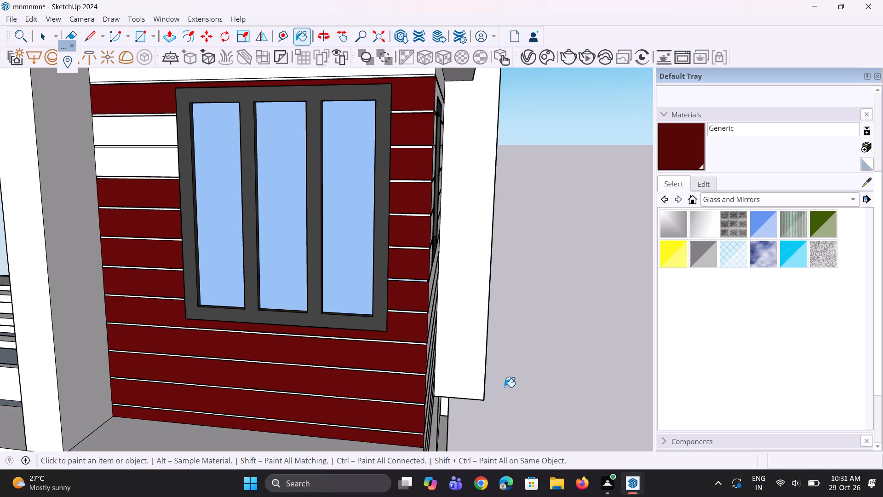
click(153, 162)
click(154, 124)
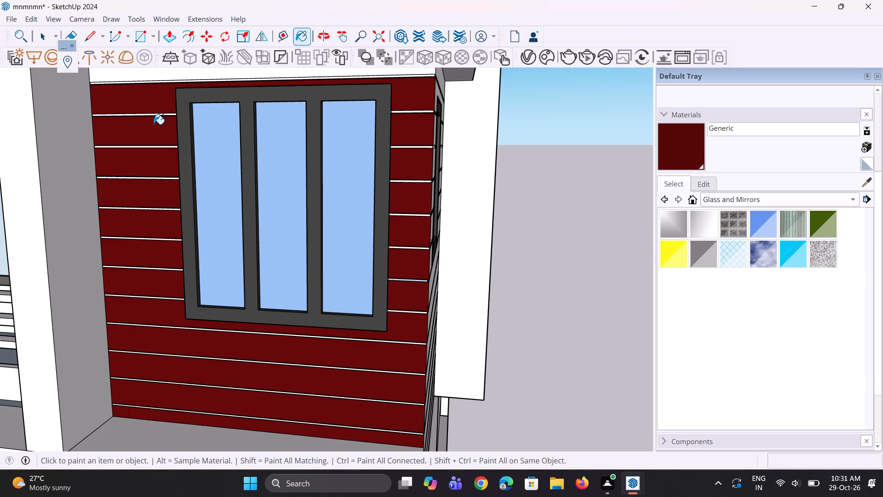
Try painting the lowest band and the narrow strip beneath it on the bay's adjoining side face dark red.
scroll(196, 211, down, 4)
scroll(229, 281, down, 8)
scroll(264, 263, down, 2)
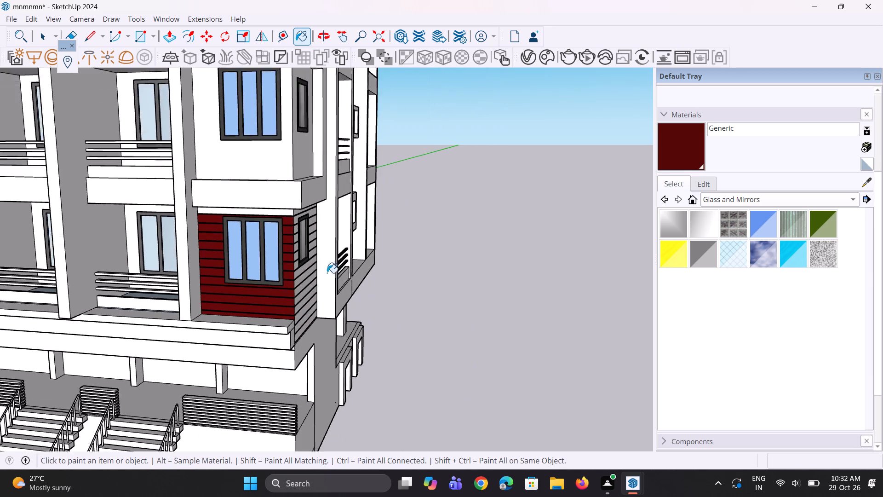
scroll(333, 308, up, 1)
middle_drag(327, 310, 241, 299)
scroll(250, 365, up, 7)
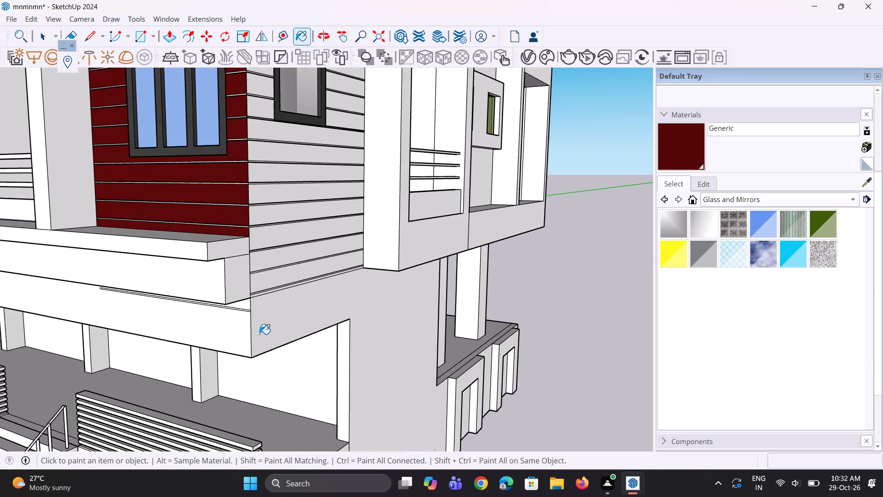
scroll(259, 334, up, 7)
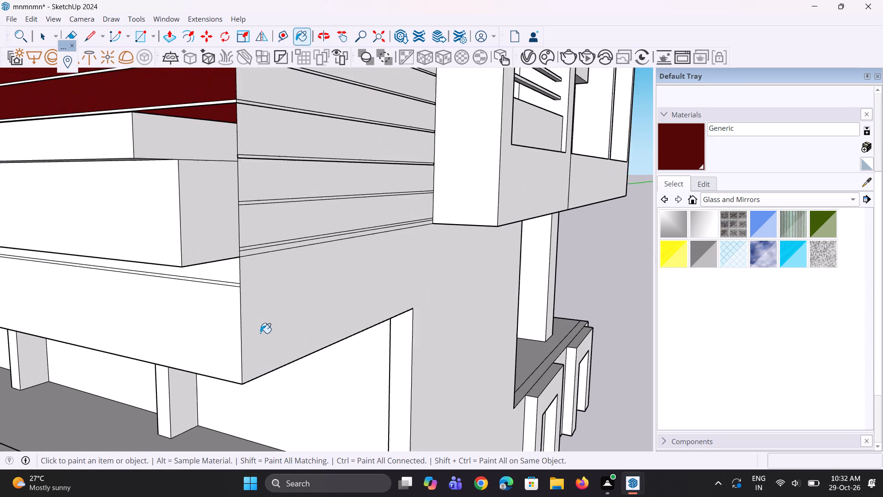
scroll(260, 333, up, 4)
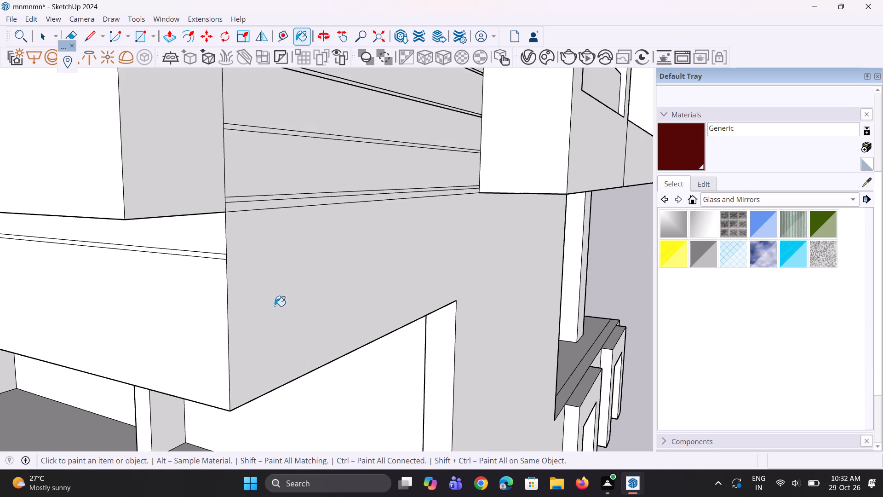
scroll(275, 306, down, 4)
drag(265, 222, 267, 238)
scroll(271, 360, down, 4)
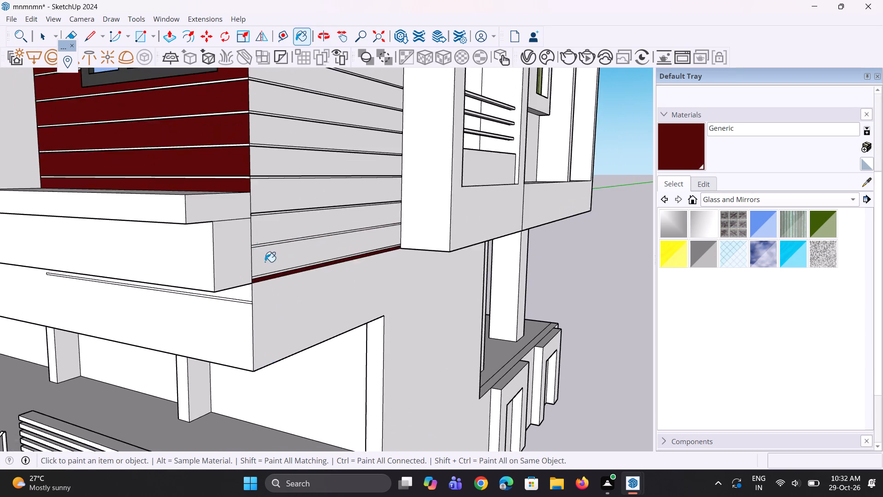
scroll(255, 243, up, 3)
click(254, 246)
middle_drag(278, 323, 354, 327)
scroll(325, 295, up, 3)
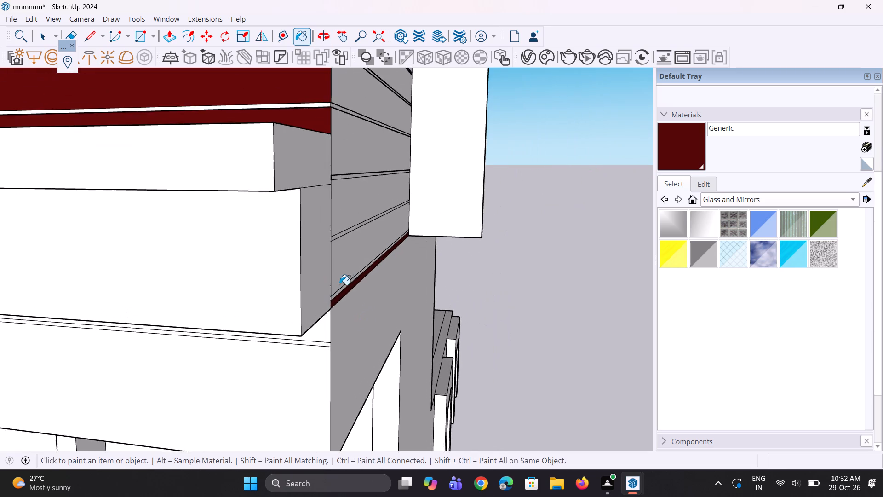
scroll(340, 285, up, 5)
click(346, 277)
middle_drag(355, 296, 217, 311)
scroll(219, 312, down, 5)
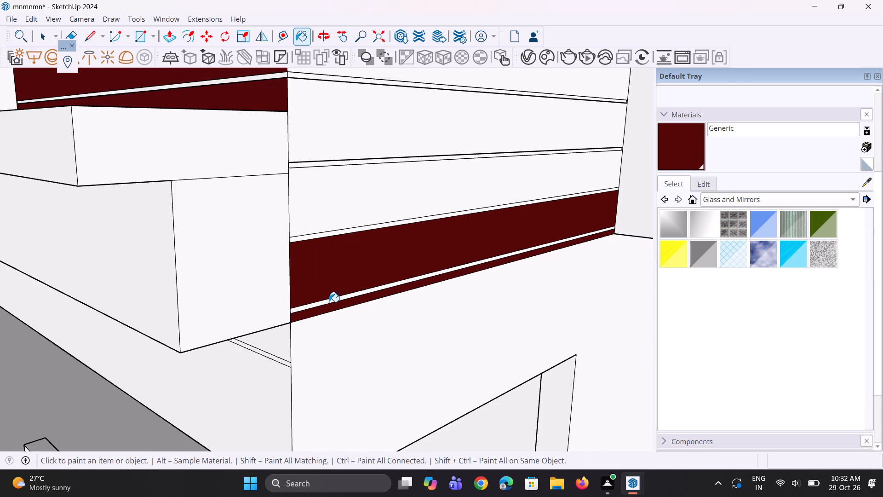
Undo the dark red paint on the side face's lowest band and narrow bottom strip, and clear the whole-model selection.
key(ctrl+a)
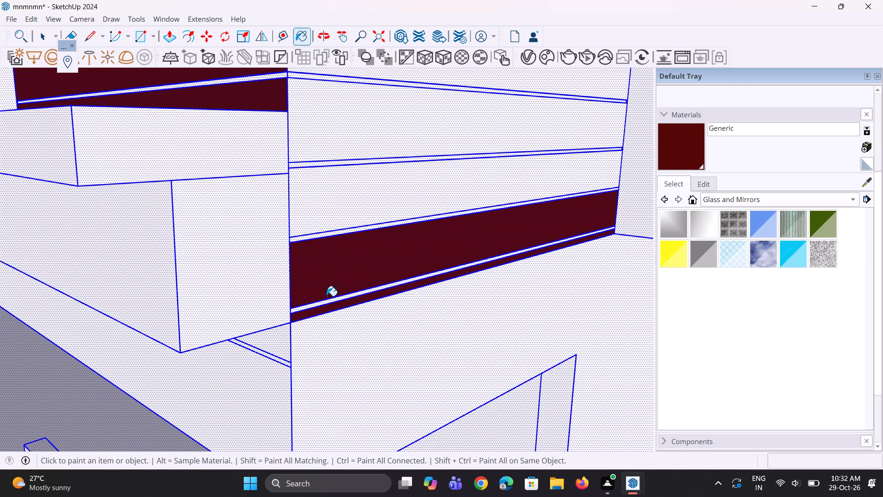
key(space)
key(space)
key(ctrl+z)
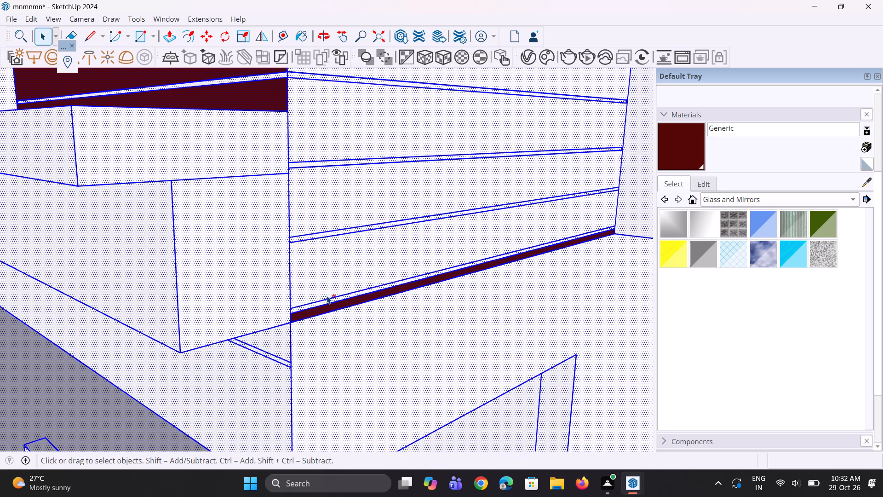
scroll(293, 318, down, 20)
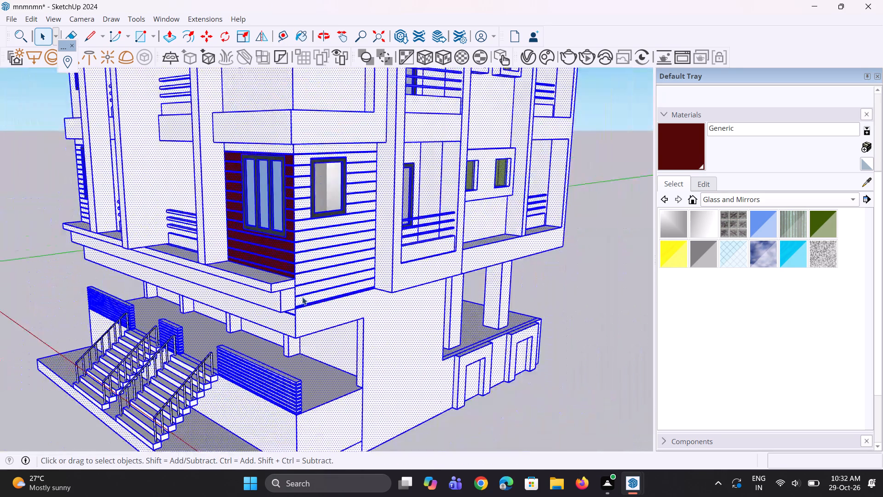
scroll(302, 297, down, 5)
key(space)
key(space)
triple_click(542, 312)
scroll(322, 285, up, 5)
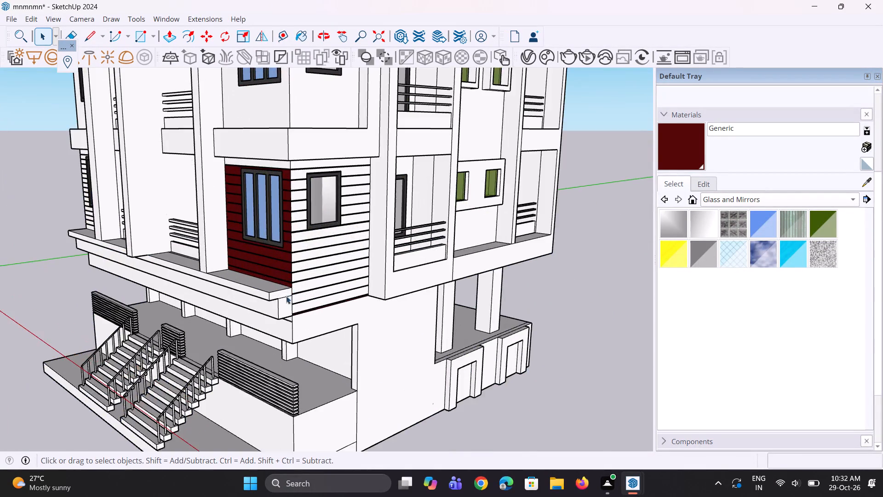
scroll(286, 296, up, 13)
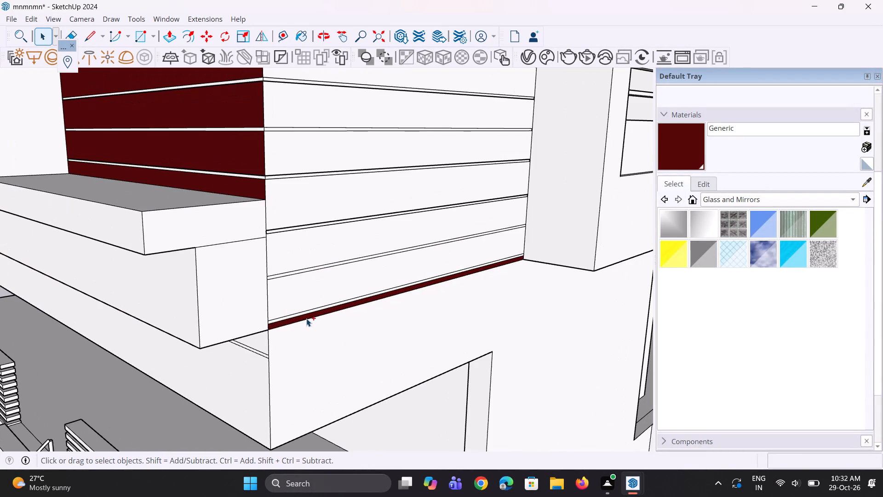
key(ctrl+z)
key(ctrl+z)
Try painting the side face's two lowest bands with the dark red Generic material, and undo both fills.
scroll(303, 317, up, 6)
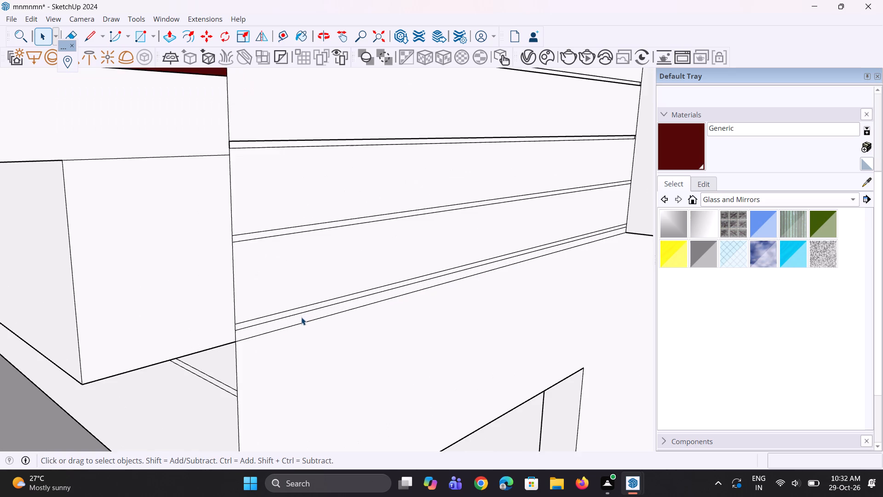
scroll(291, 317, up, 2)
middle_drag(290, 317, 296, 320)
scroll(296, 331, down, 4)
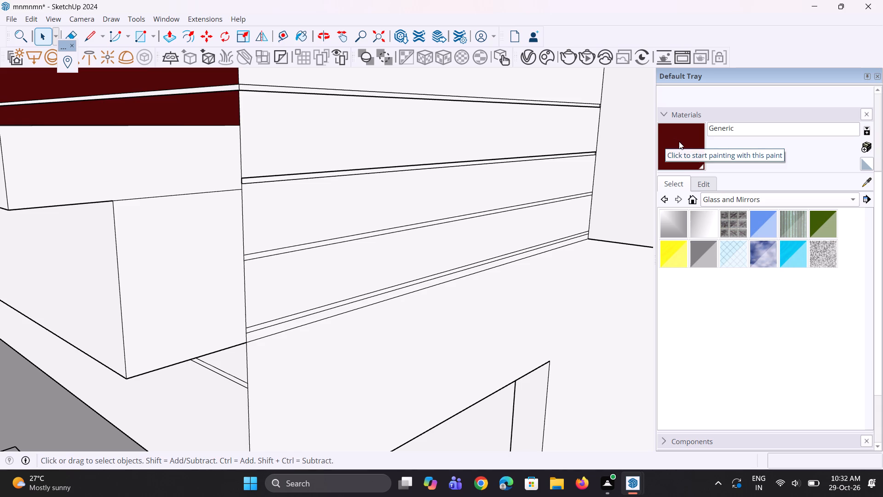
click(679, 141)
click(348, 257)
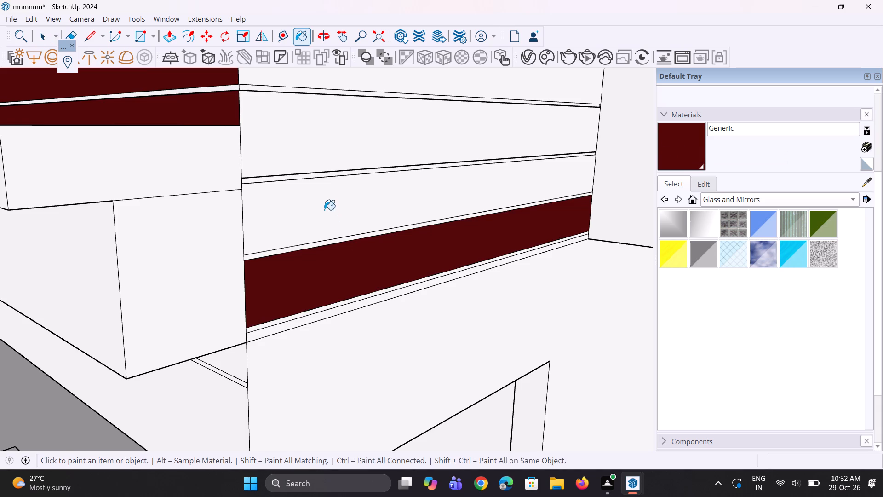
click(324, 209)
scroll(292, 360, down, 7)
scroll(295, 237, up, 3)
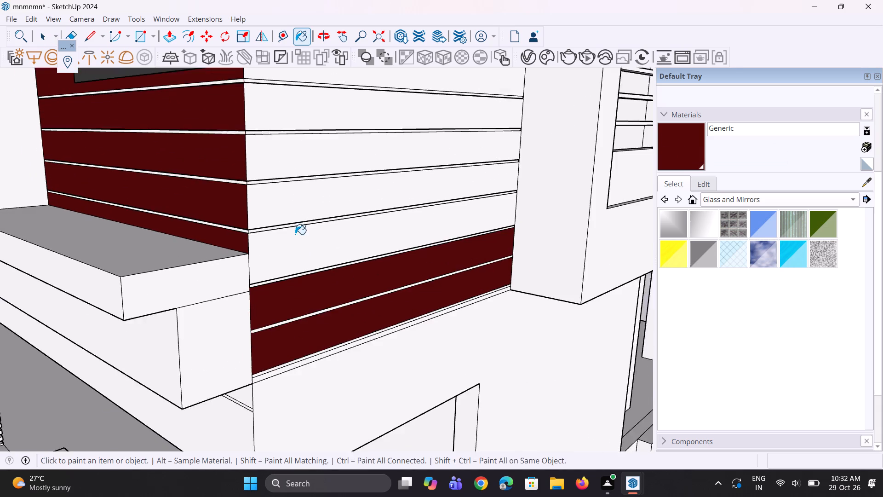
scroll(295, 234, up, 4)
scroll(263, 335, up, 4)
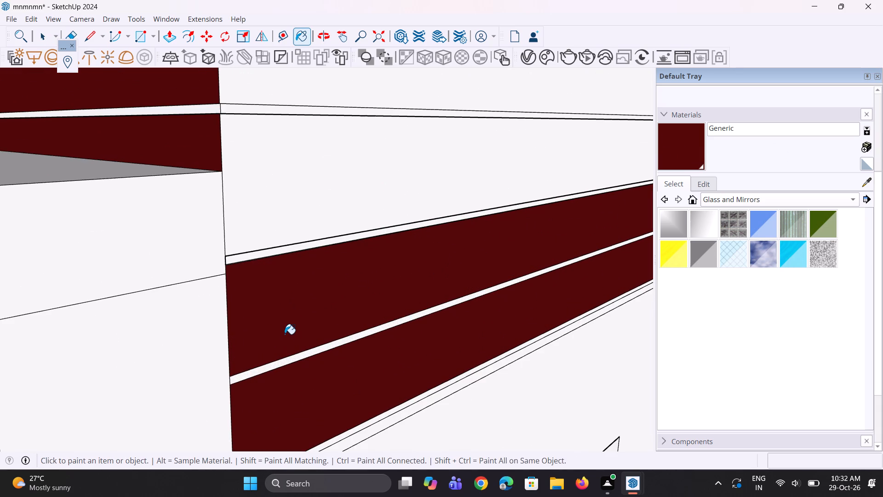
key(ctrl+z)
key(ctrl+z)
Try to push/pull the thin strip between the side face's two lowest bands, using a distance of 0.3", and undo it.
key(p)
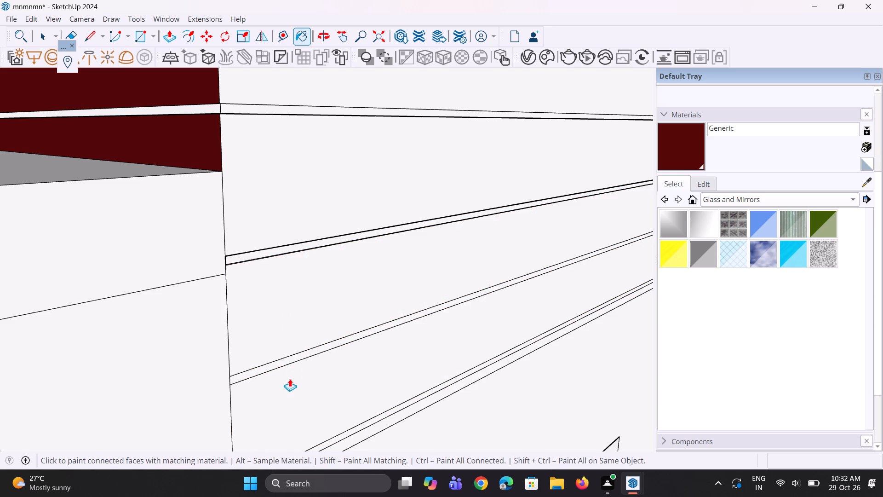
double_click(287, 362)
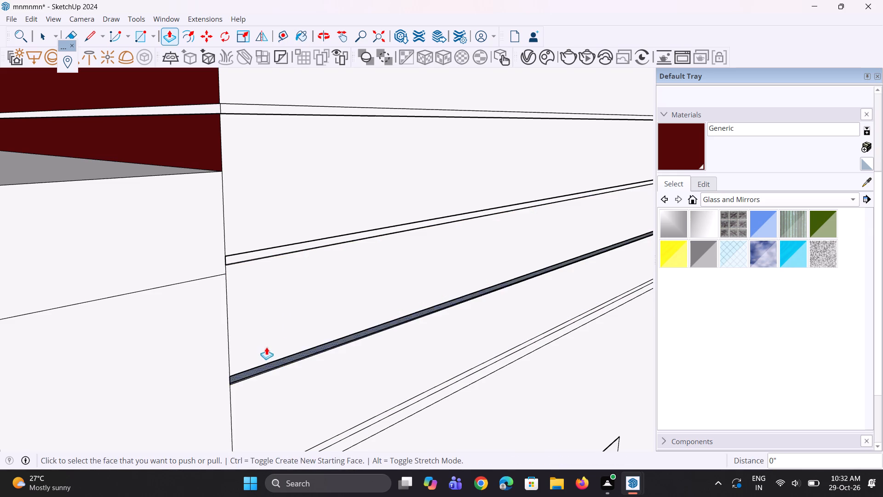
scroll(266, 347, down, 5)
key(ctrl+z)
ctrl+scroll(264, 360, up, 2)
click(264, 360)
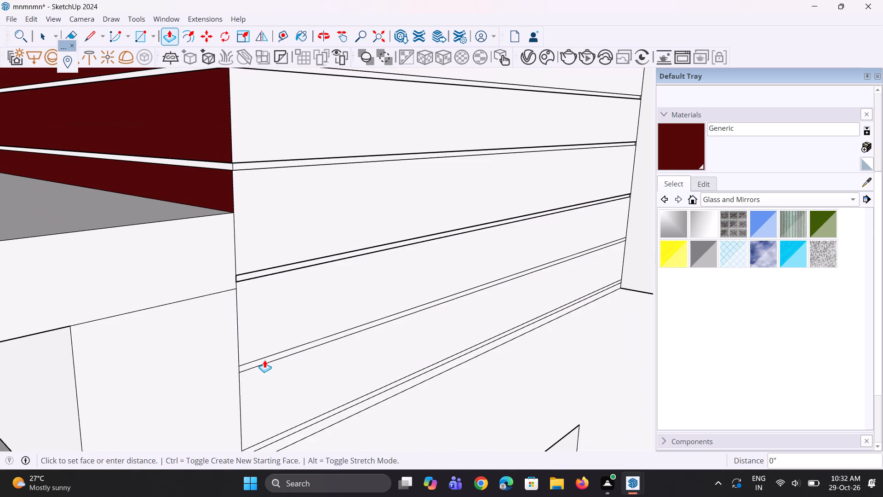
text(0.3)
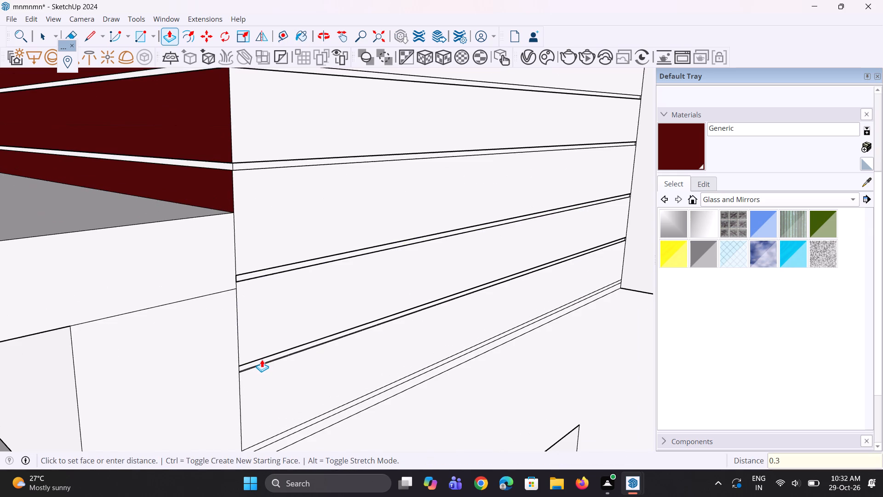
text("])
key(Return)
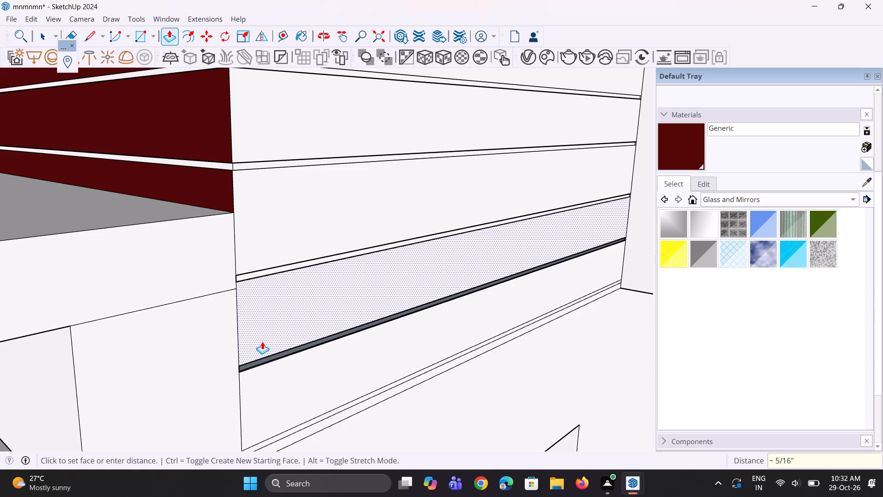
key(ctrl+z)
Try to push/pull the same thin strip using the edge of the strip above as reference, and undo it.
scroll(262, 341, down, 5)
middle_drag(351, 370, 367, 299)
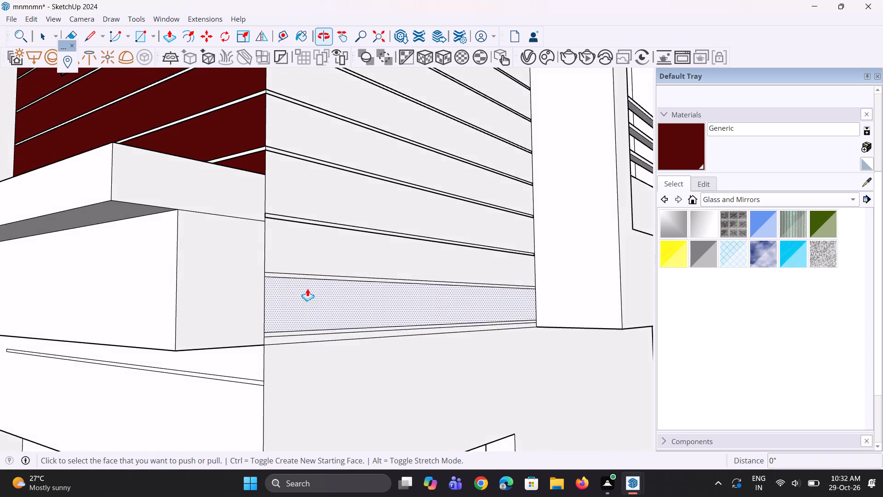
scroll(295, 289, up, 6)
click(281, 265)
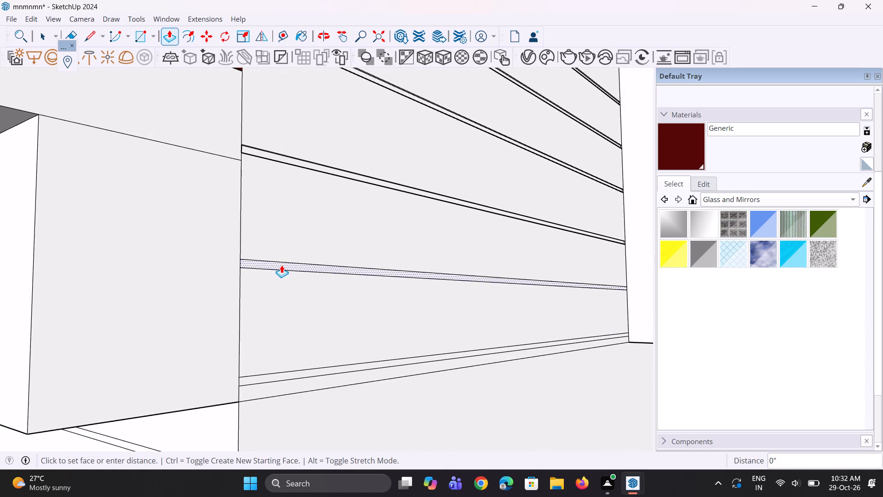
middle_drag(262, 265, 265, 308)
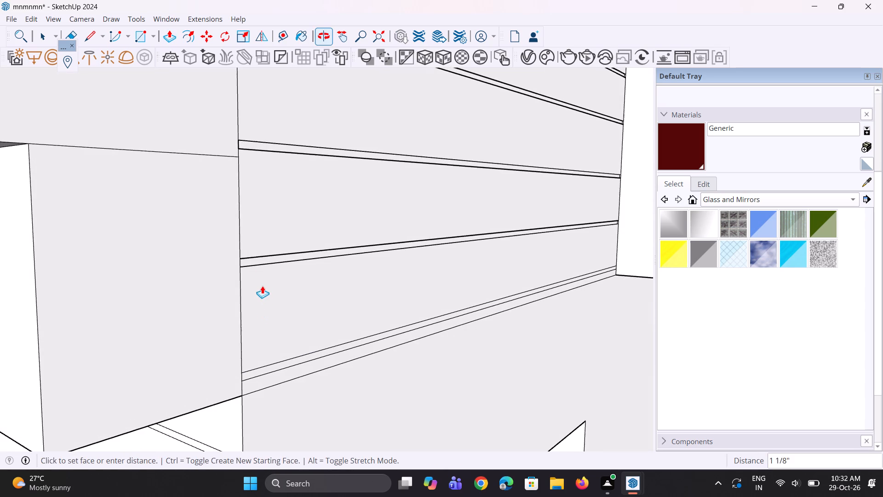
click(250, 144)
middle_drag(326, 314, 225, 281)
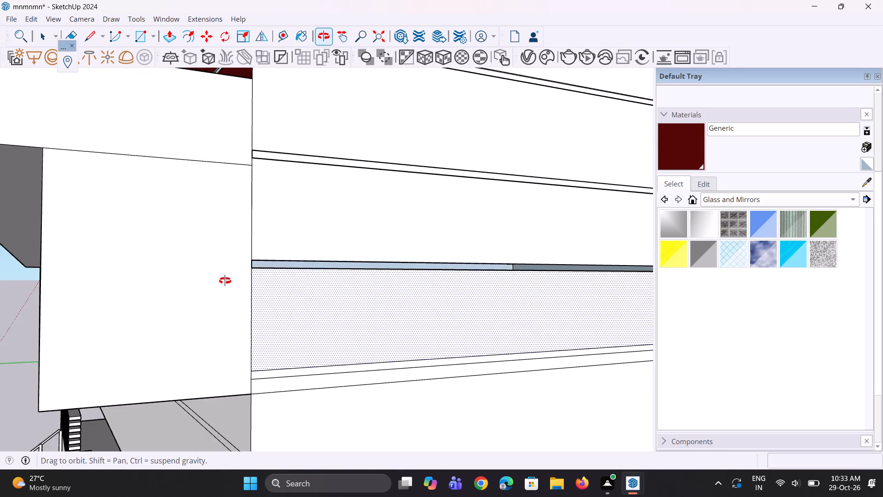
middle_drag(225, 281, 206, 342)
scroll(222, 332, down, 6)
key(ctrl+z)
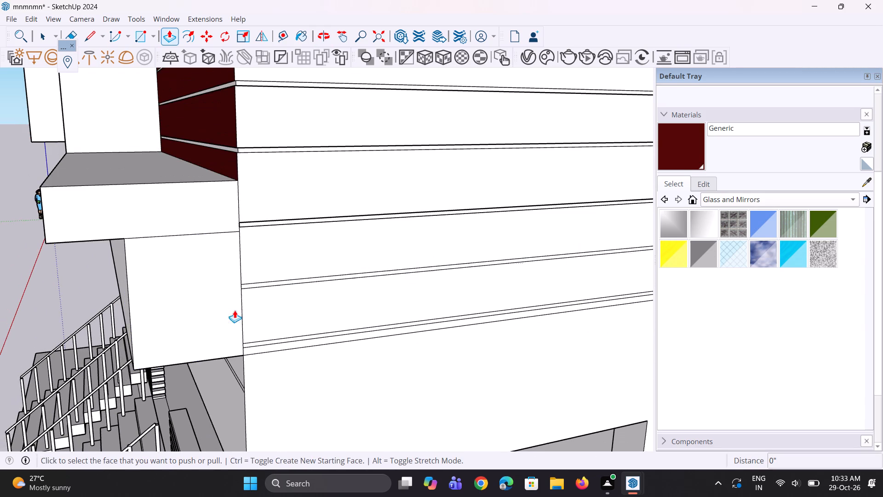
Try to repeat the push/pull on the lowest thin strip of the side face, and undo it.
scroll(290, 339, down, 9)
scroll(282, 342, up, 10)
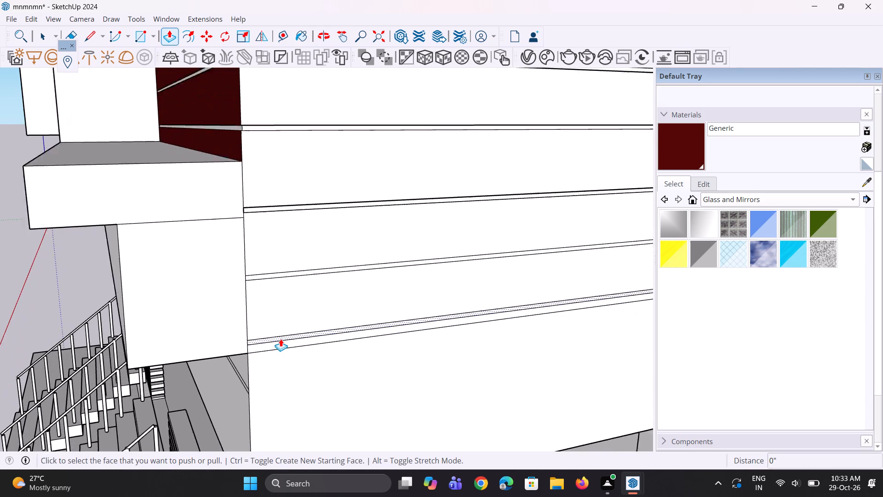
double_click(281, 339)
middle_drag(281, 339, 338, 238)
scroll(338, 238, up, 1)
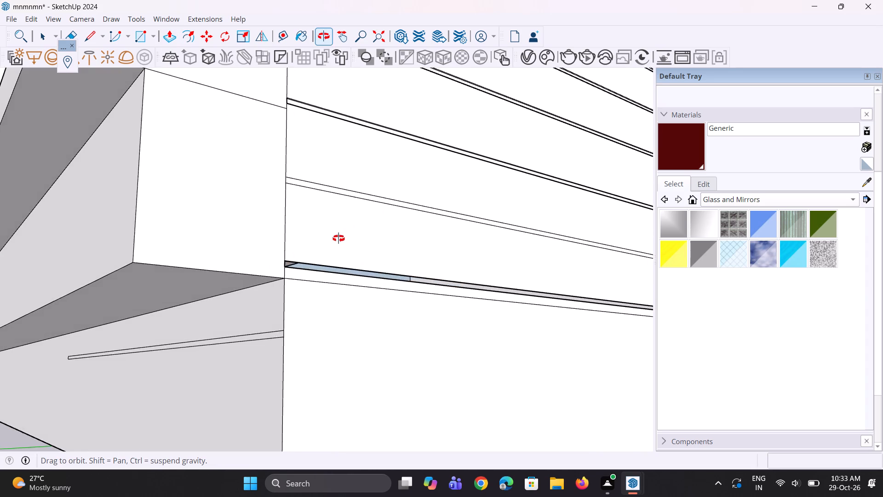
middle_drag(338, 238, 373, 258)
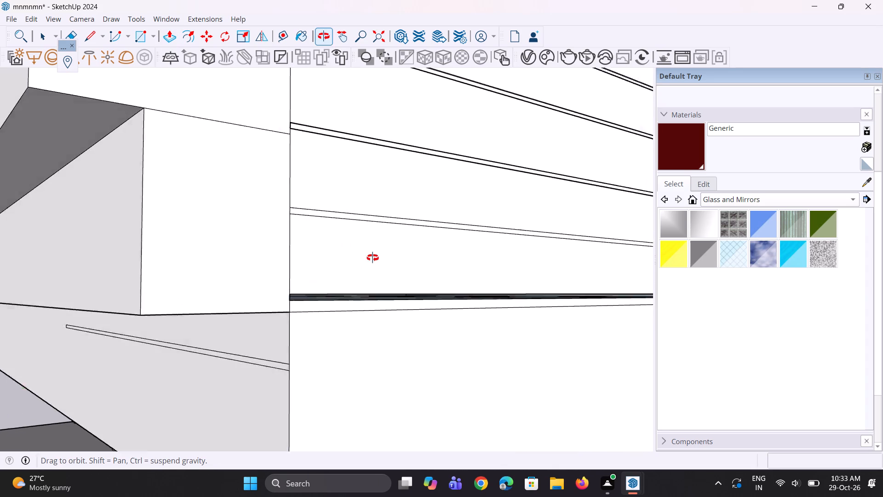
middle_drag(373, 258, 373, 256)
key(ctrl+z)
Erase the thin strip on the front wall beside the corner and the side face's two lowest thin strips.
key(e)
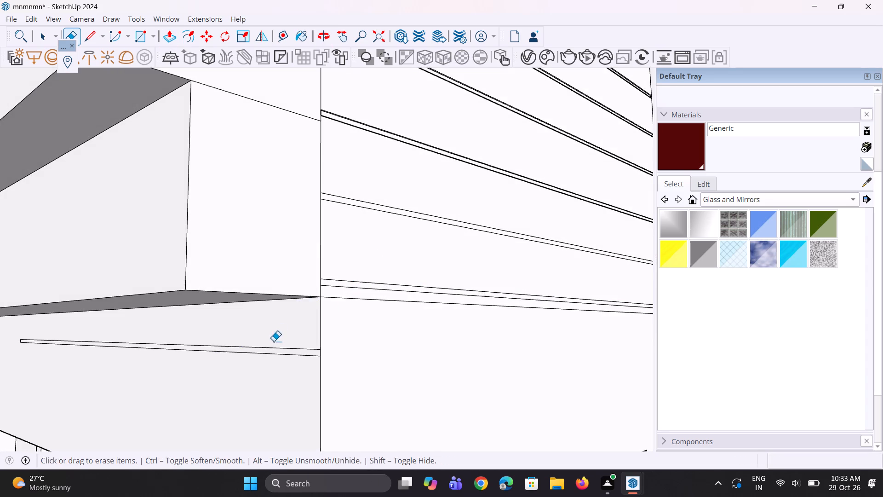
drag(273, 342, 274, 357)
middle_drag(294, 297, 268, 338)
scroll(264, 341, down, 4)
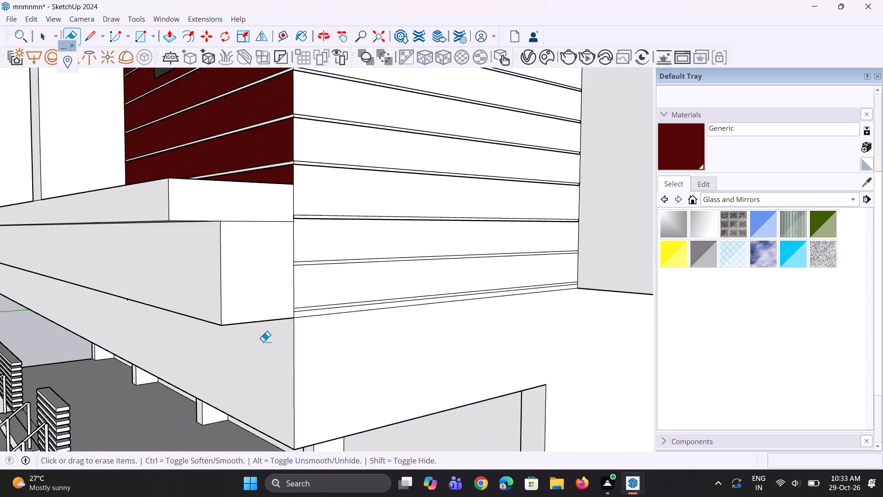
scroll(263, 341, down, 6)
scroll(348, 300, up, 7)
drag(333, 321, 332, 327)
drag(297, 248, 294, 272)
scroll(284, 324, down, 10)
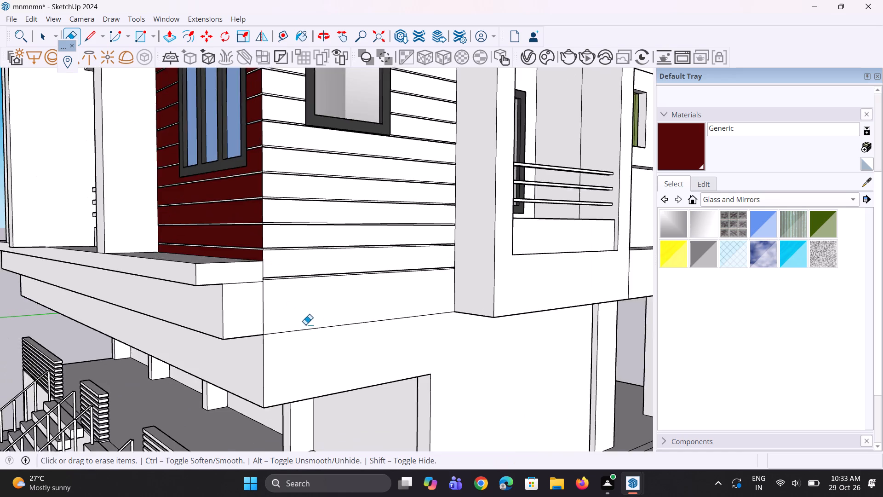
Paint the top three bands of the corner bay's side face with the dark red Generic material, on both sides of the window.
scroll(305, 324, down, 6)
middle_drag(310, 328, 332, 347)
scroll(436, 358, up, 3)
scroll(320, 331, up, 2)
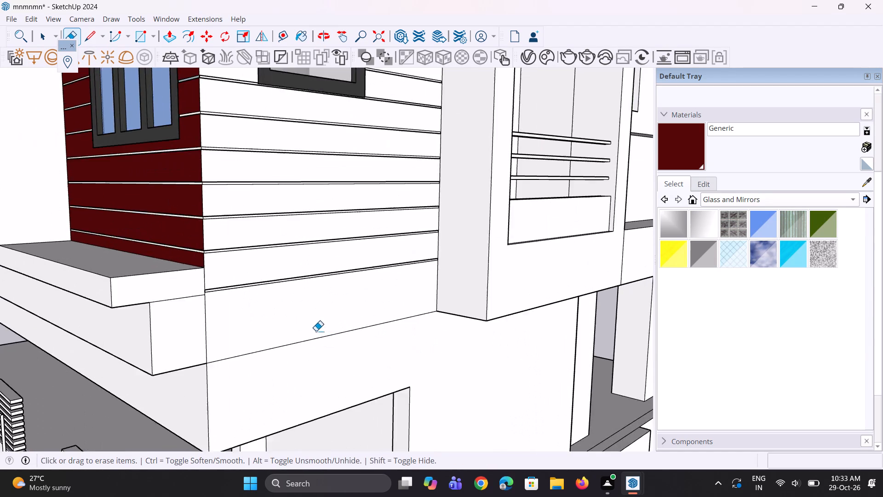
scroll(316, 331, up, 5)
key(space)
key(space)
scroll(307, 342, down, 4)
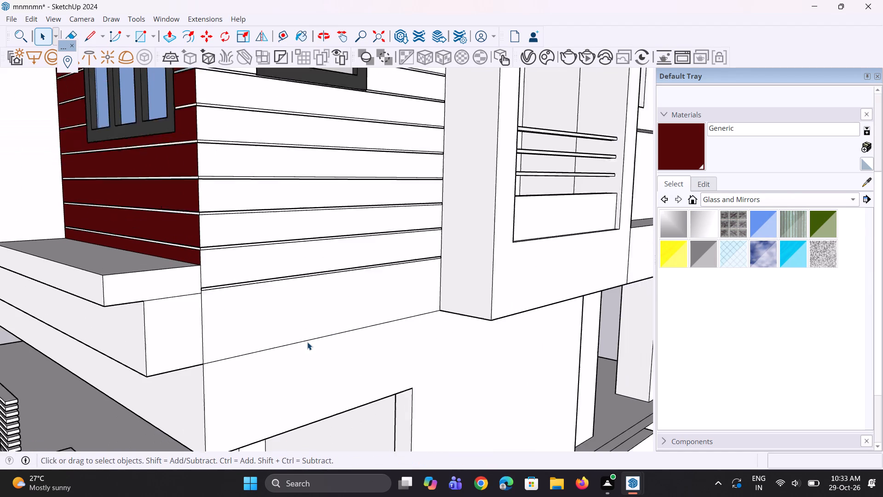
click(677, 153)
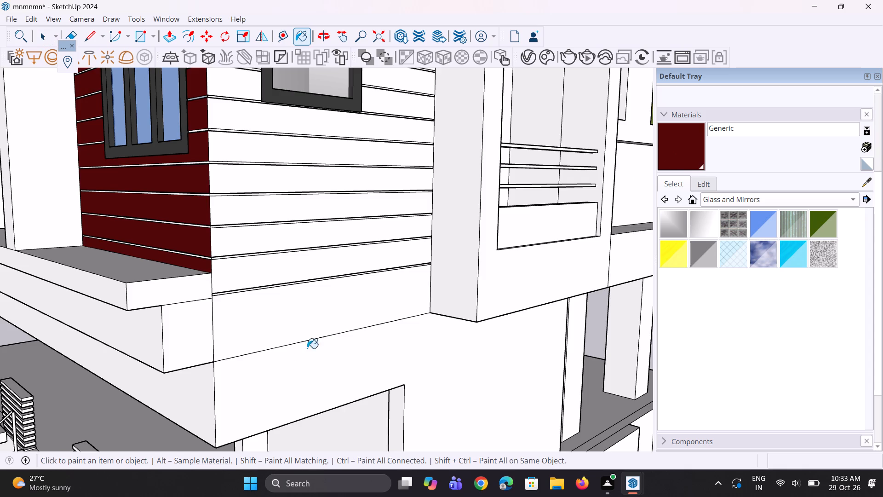
scroll(284, 372, down, 9)
scroll(248, 217, up, 9)
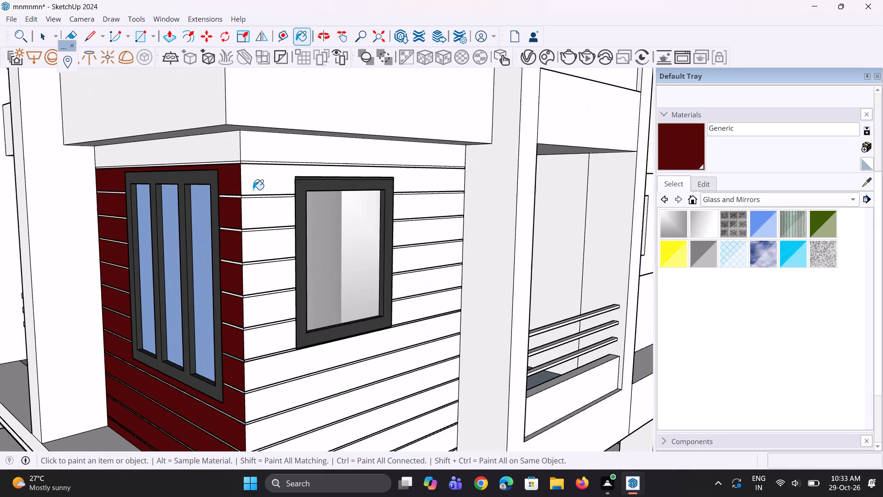
scroll(257, 185, up, 5)
click(260, 183)
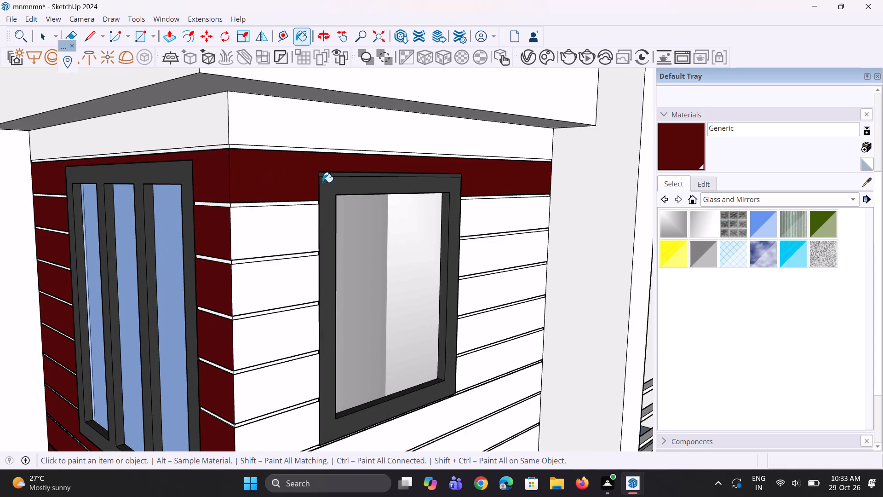
click(273, 228)
click(470, 223)
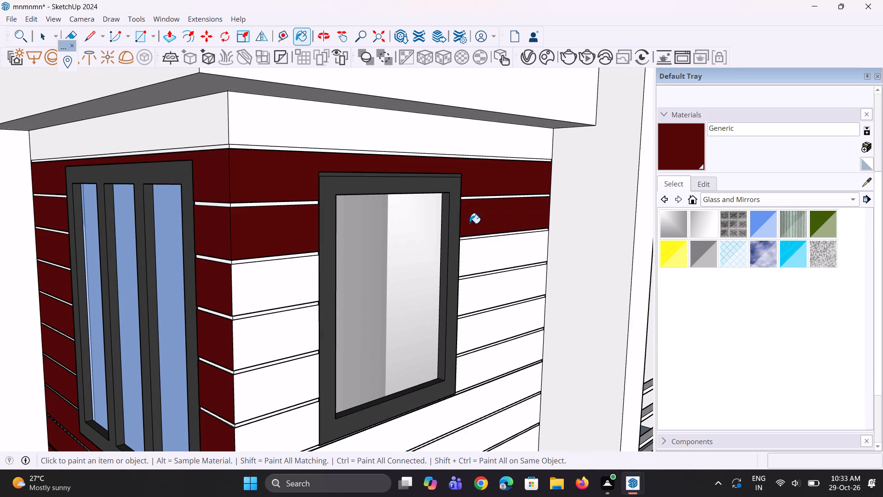
click(475, 256)
click(289, 289)
Paint the next three bands down the side face dark red on both sides of the window, leaving the thin strips white.
scroll(238, 240, down, 4)
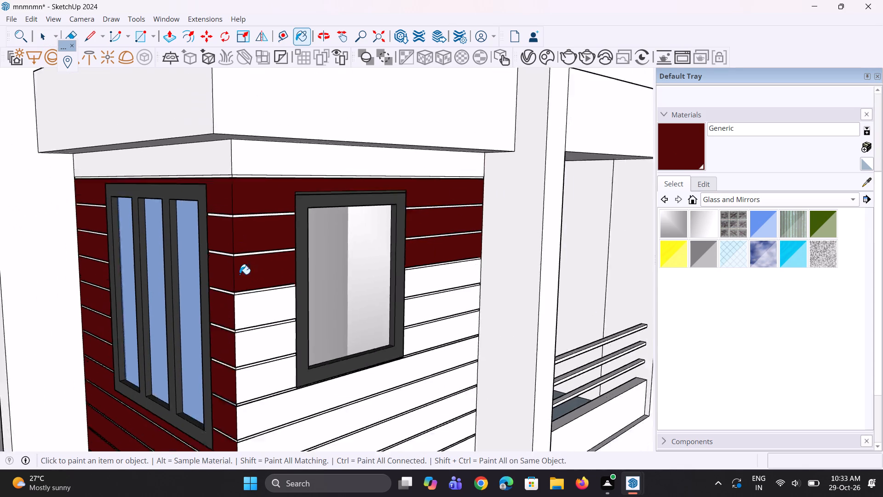
scroll(251, 323, up, 2)
click(251, 323)
click(456, 283)
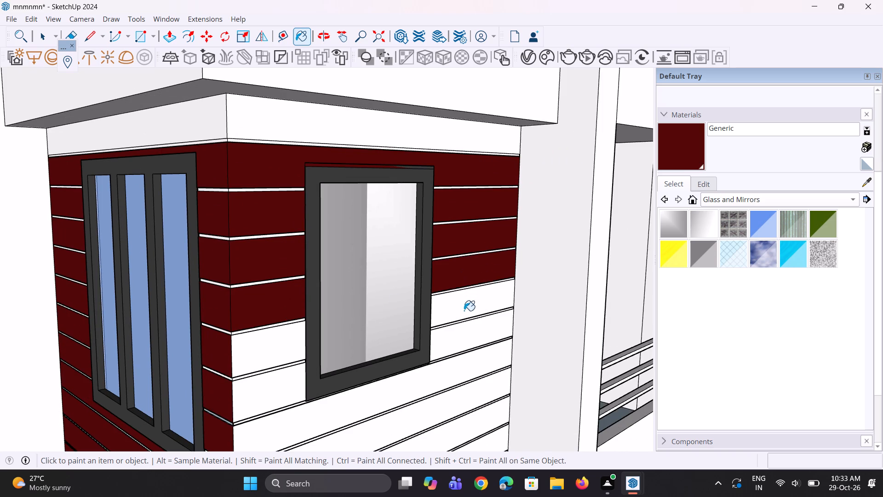
click(464, 311)
click(276, 347)
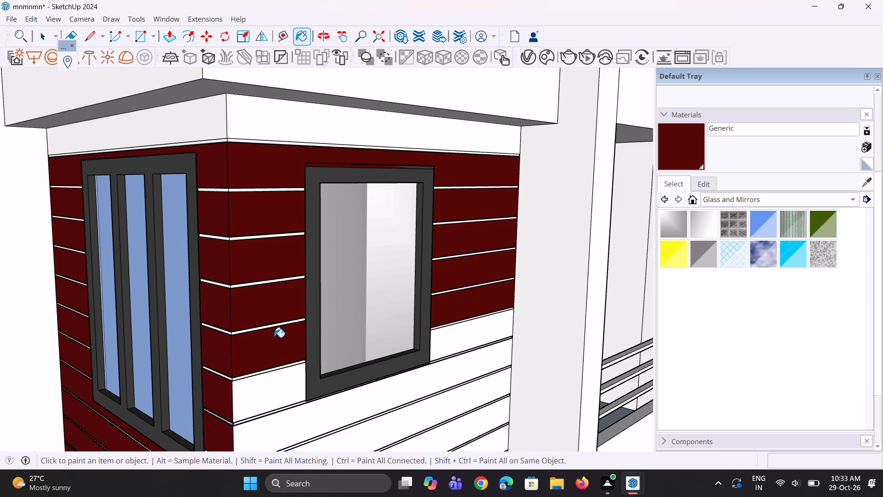
scroll(259, 323, down, 3)
scroll(258, 377, up, 4)
click(263, 373)
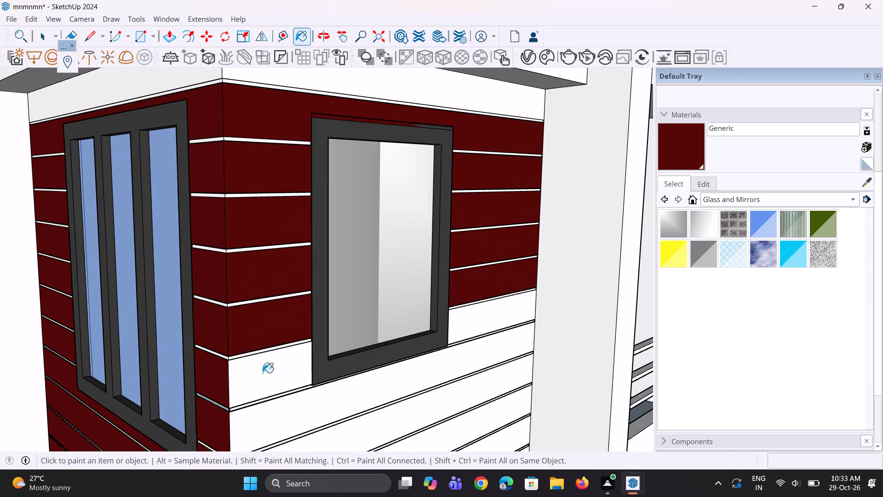
click(469, 329)
Paint the side face's first four bands below the window dark red, leaving the thin strips between them white.
scroll(274, 268, down, 6)
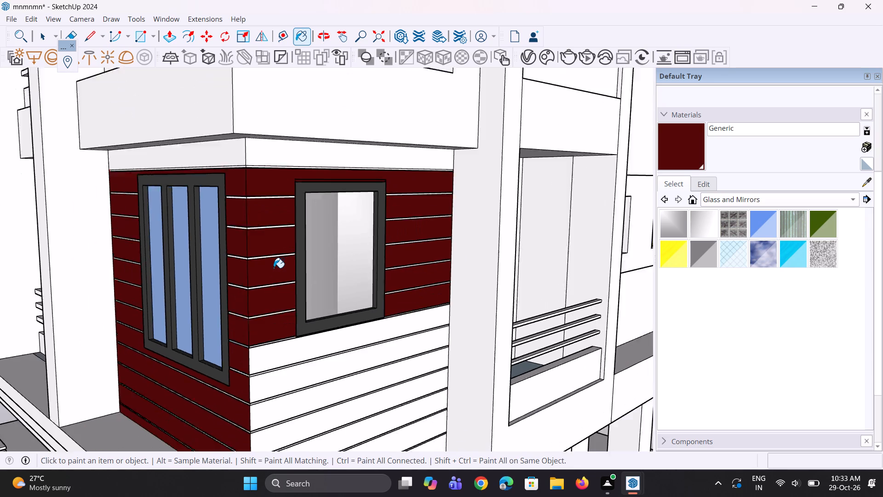
scroll(274, 268, down, 2)
scroll(268, 368, up, 3)
click(275, 333)
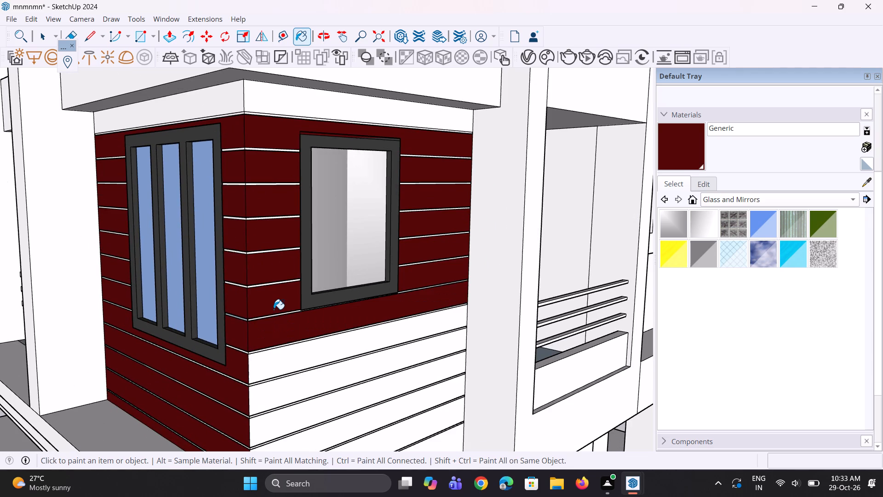
scroll(272, 299, down, 3)
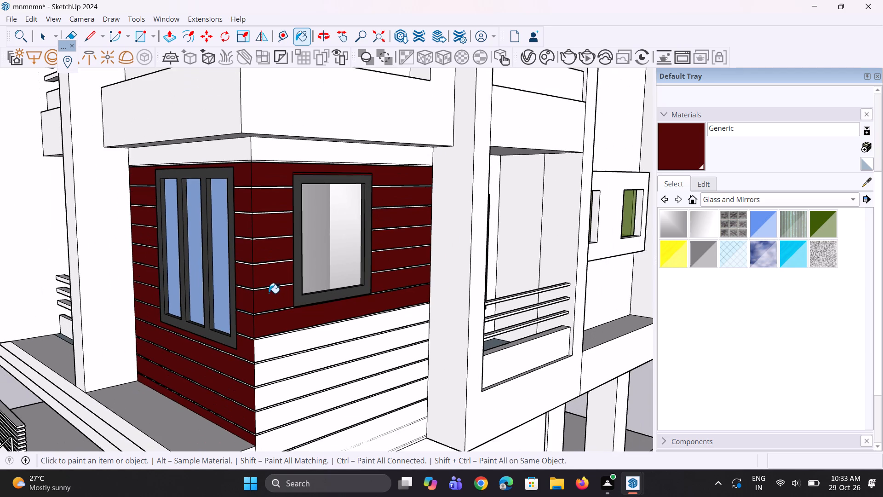
scroll(269, 293, down, 6)
scroll(317, 379, up, 7)
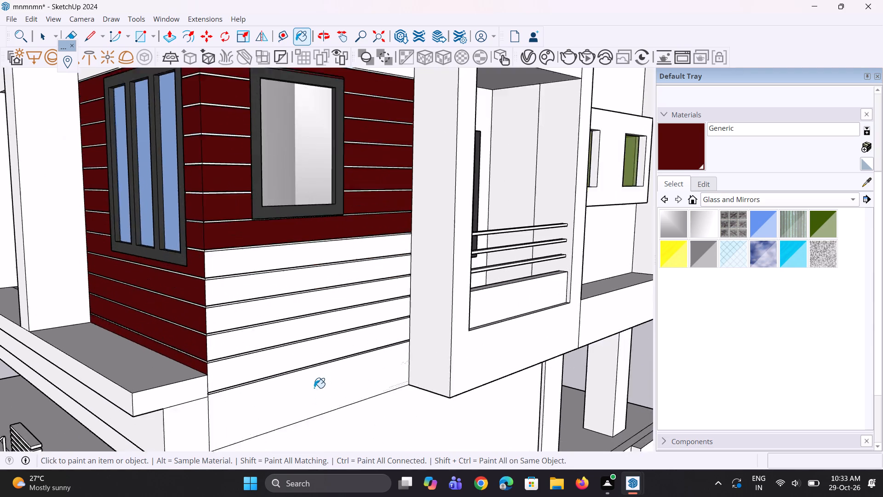
scroll(314, 388, up, 2)
scroll(202, 285, up, 2)
click(213, 199)
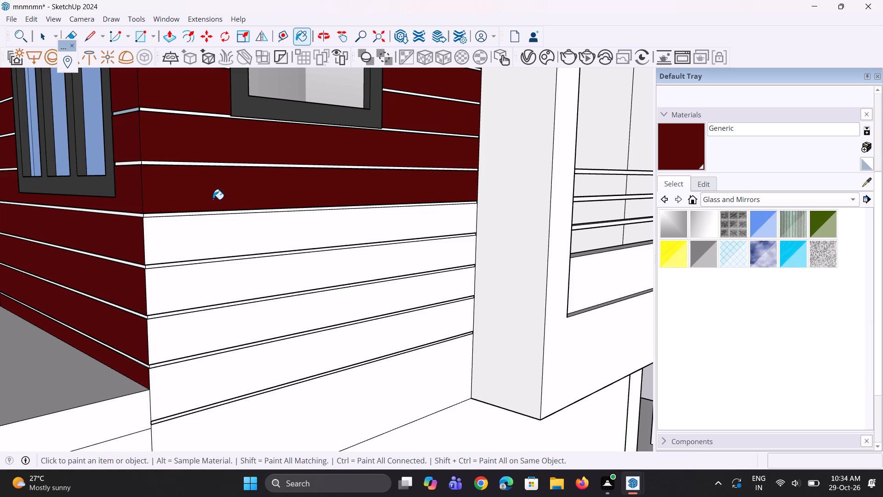
click(212, 235)
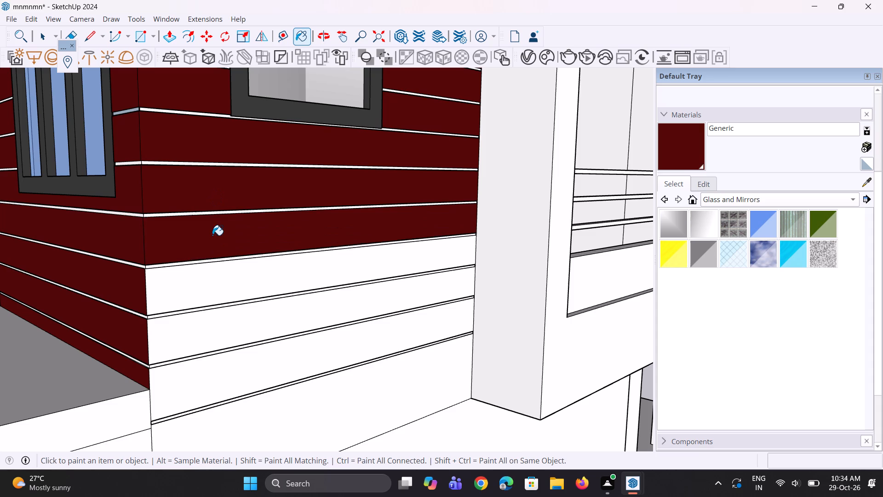
click(247, 279)
Paint the side face's two lowest remaining narrow bands dark red, down to the last thin strip.
scroll(179, 226, down, 2)
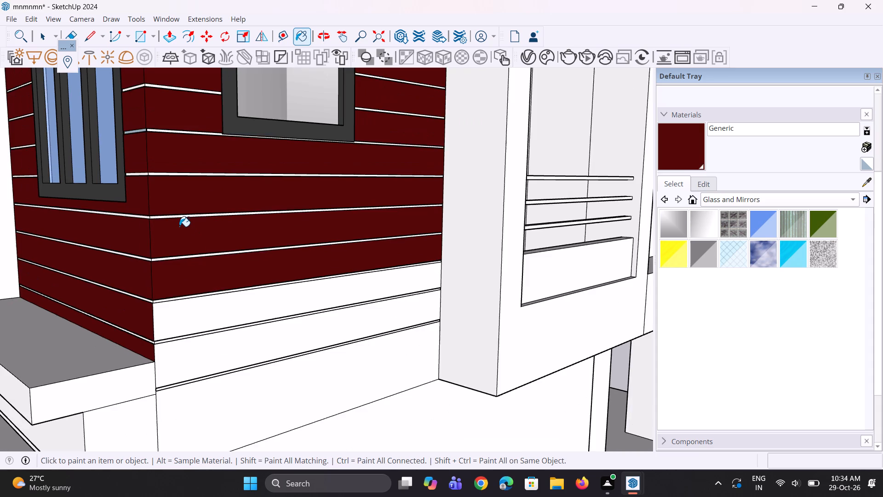
scroll(179, 226, down, 3)
scroll(208, 309, up, 3)
click(210, 292)
click(214, 323)
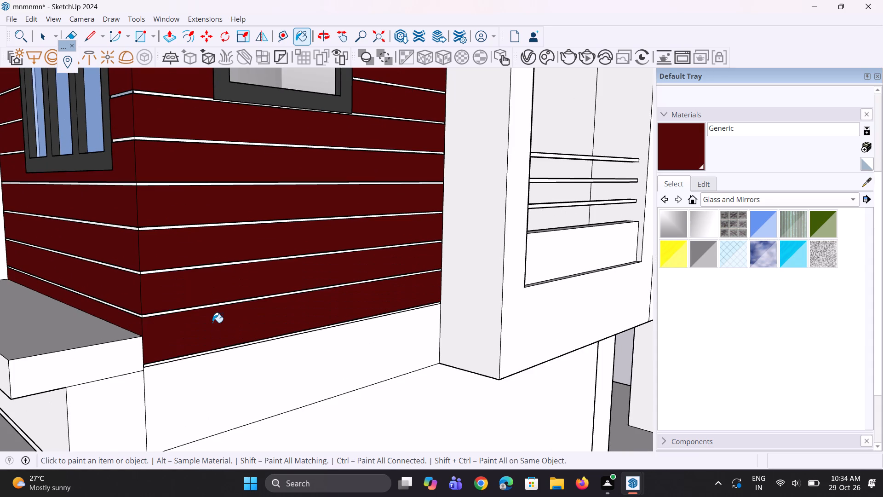
Paint the two lowest bands of the front's left window bay on the lowest banded floor with the dark red Generic material.
scroll(212, 323, down, 9)
middle_drag(212, 316, 279, 332)
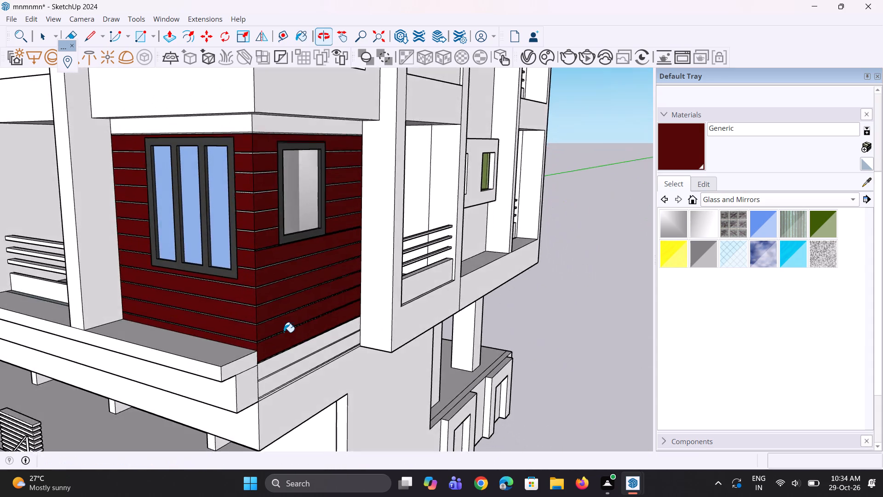
scroll(284, 332, down, 14)
middle_drag(300, 323, 463, 298)
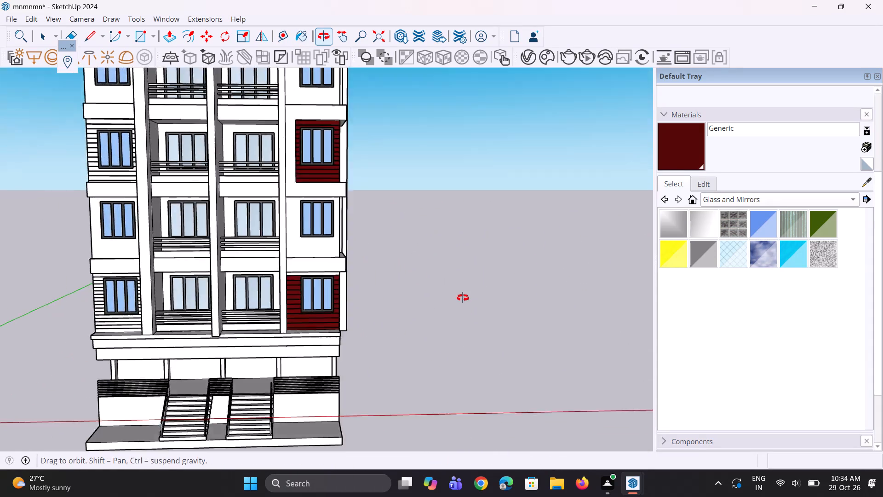
middle_drag(463, 298, 478, 292)
scroll(478, 292, down, 3)
scroll(310, 322, up, 4)
scroll(173, 315, up, 4)
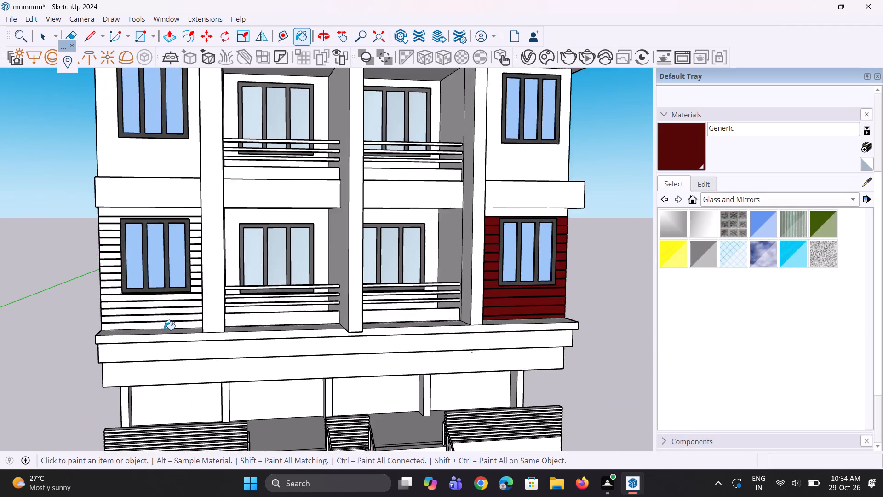
scroll(164, 330, up, 7)
middle_drag(161, 336, 264, 364)
scroll(180, 335, up, 7)
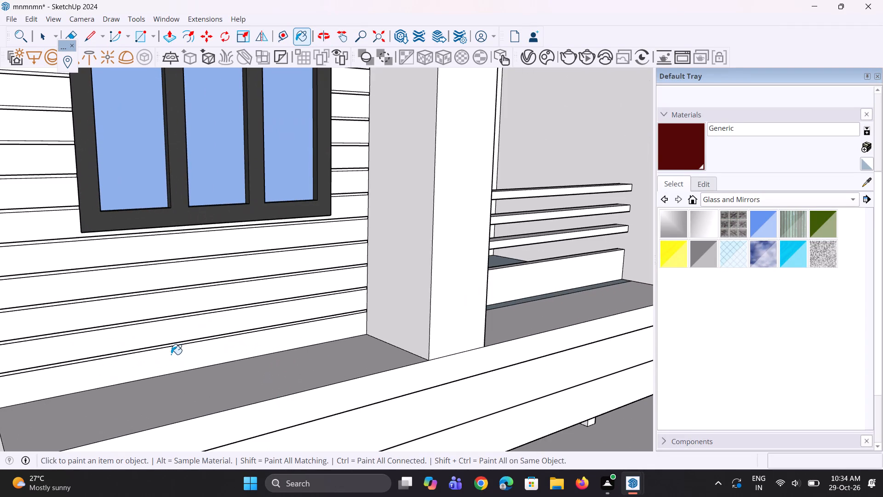
click(171, 354)
click(183, 339)
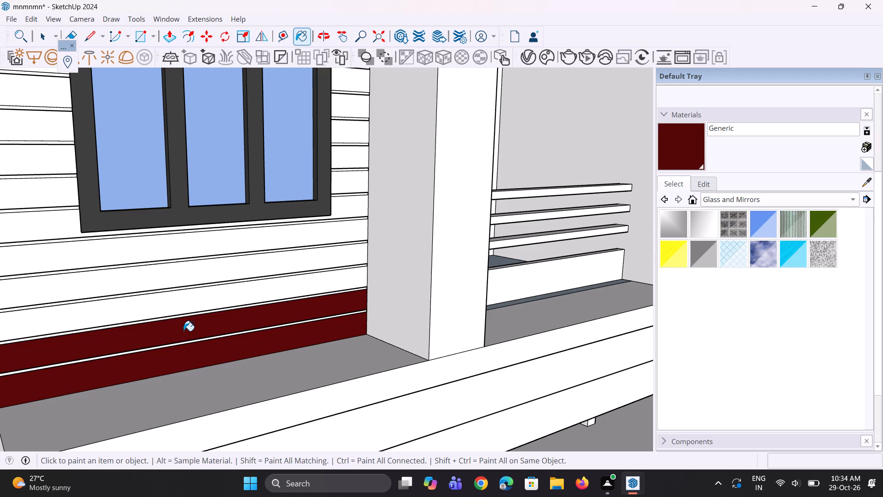
Paint the next three bands up below the left bay's window dark red, keeping the thin strips white.
scroll(224, 335, down, 3)
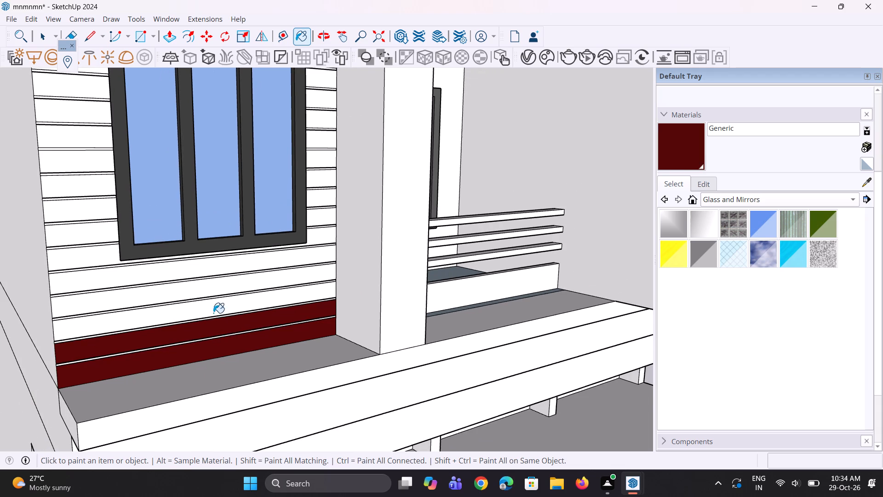
scroll(203, 306, up, 3)
scroll(128, 343, up, 2)
click(159, 318)
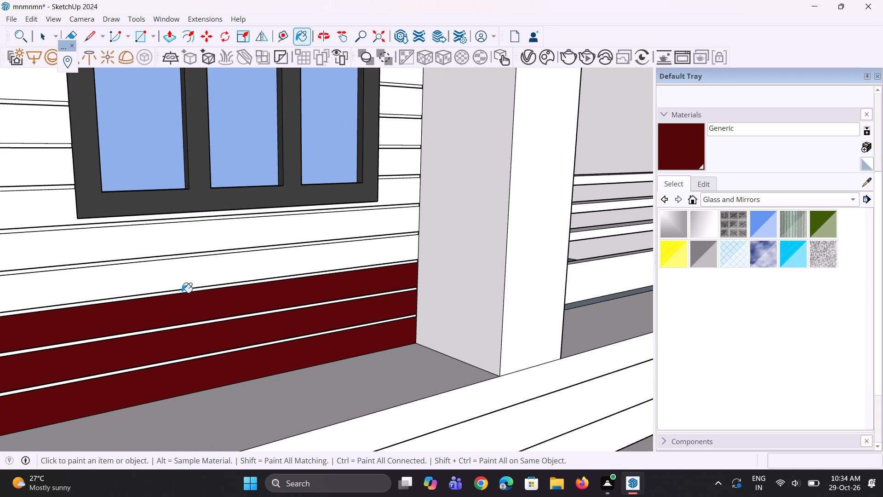
click(191, 277)
click(206, 244)
Paint the band along the base of the left bay's window and the next two bands up beside it dark red.
scroll(249, 331, down, 3)
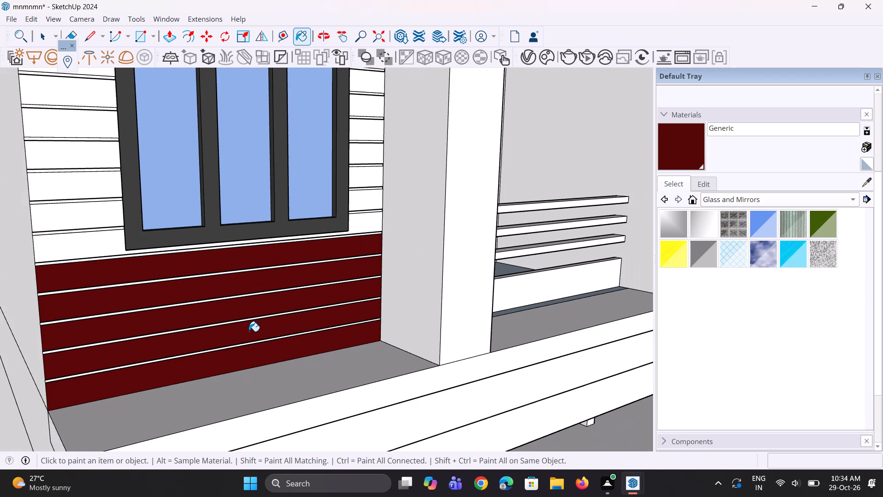
scroll(249, 331, down, 5)
scroll(165, 261, up, 4)
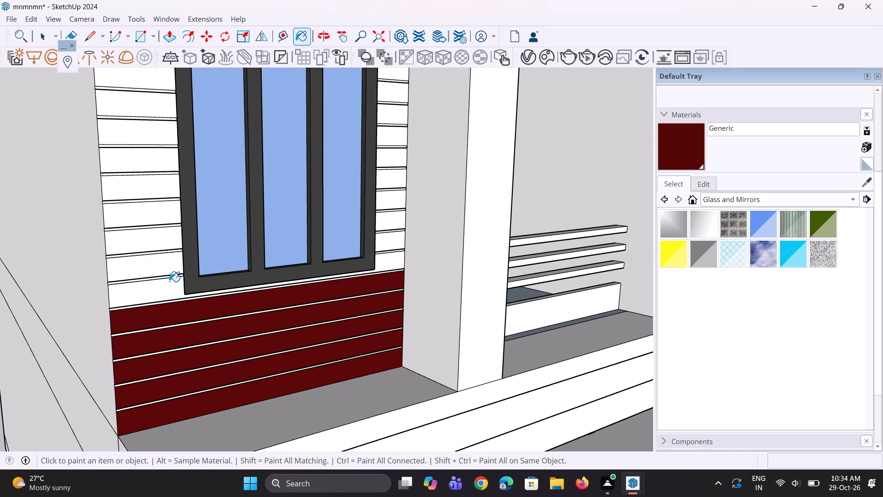
click(161, 295)
click(157, 275)
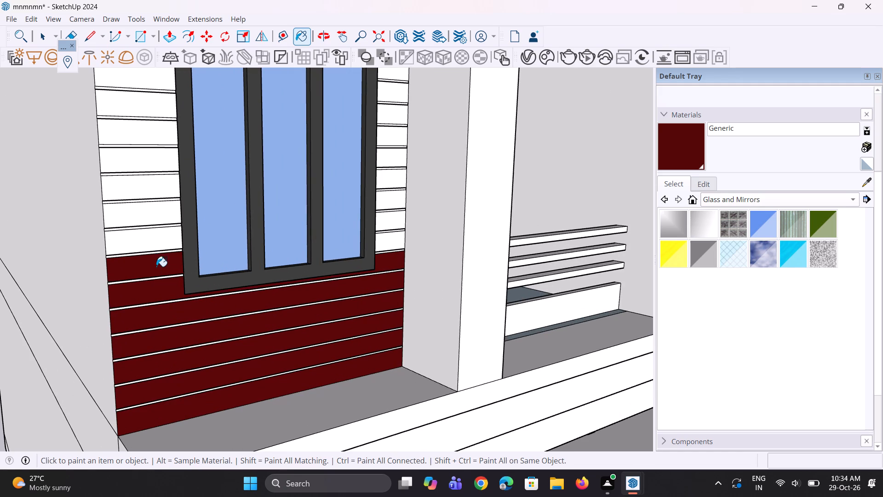
click(146, 246)
Paint the next four bands up along the left side of the lowest banded floor's left bay window dark red.
scroll(204, 353, down, 5)
scroll(158, 259, up, 3)
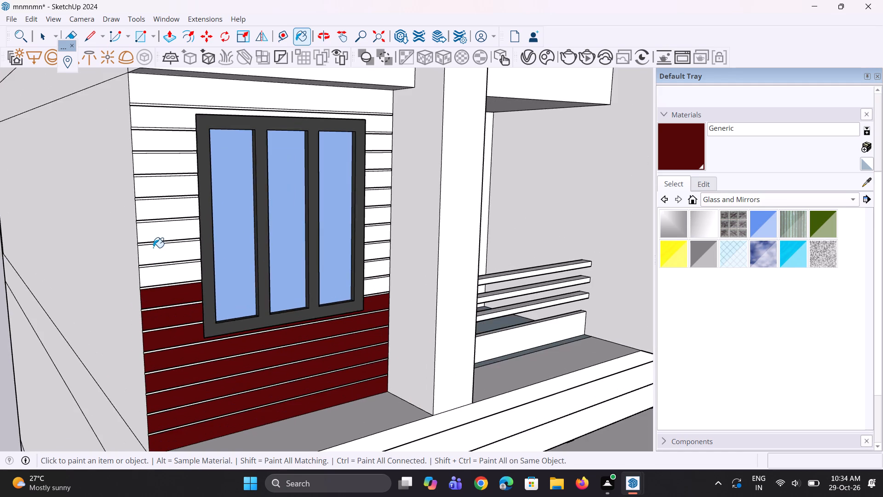
scroll(153, 248, up, 2)
click(158, 282)
click(168, 260)
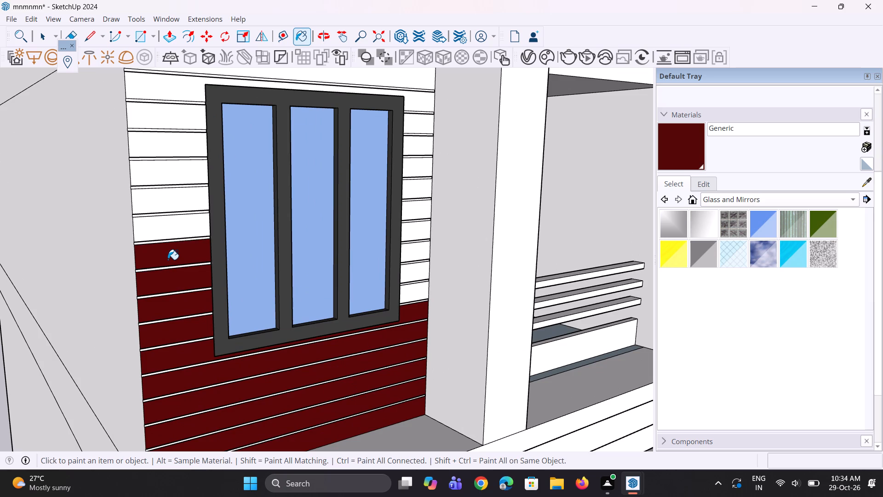
click(166, 233)
click(172, 202)
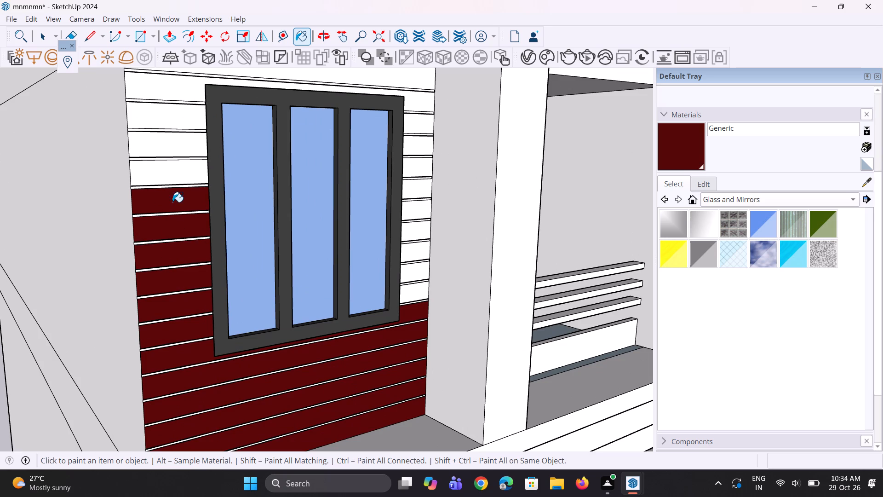
Paint the three remaining narrow bands on the left side of that window dark red, up to just below its head.
scroll(197, 299, down, 4)
scroll(152, 173, up, 5)
scroll(191, 256, up, 2)
click(198, 248)
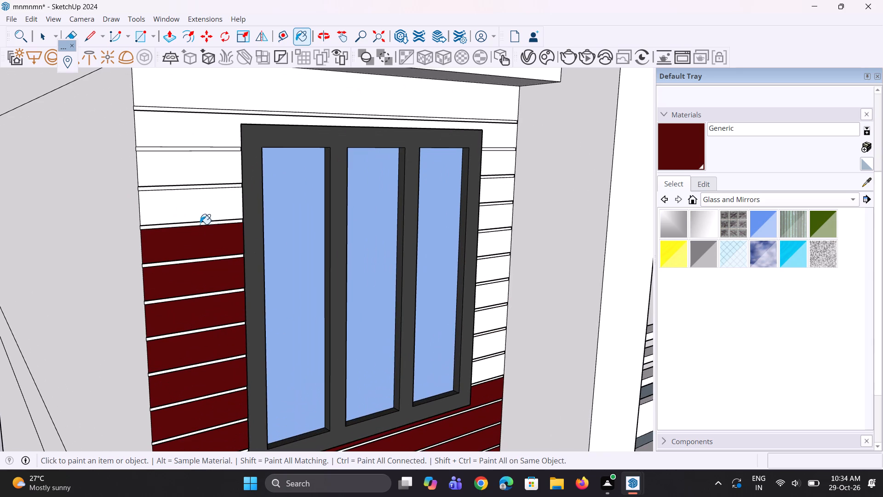
click(201, 219)
click(212, 172)
Paint the band around the window's head and the topmost band under the slab dark red, keeping the thin strip white.
scroll(226, 311, down, 4)
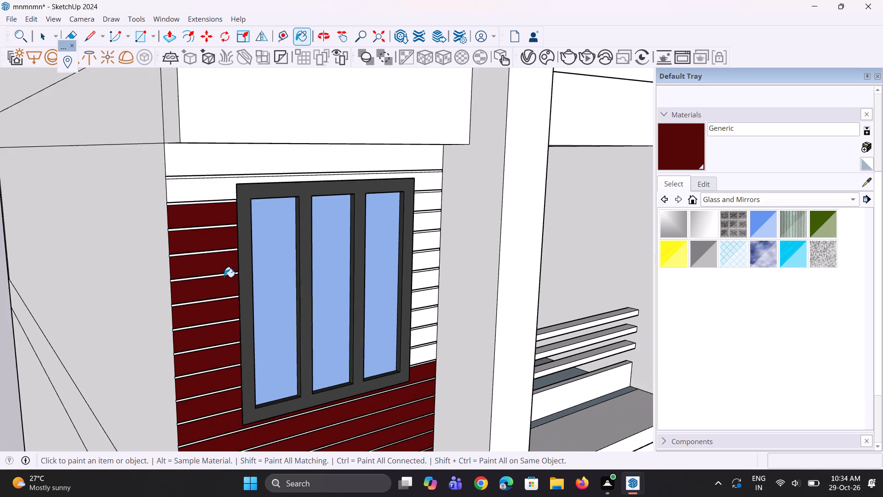
middle_drag(224, 277, 200, 238)
scroll(160, 182, up, 3)
click(185, 162)
click(191, 131)
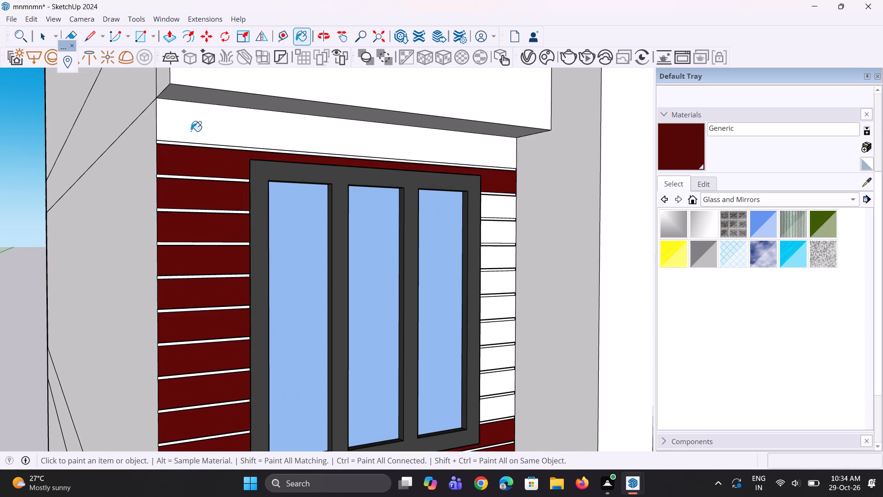
Paint the nine short bands on the right side of the same window dark red, keeping the thin strips white.
click(497, 208)
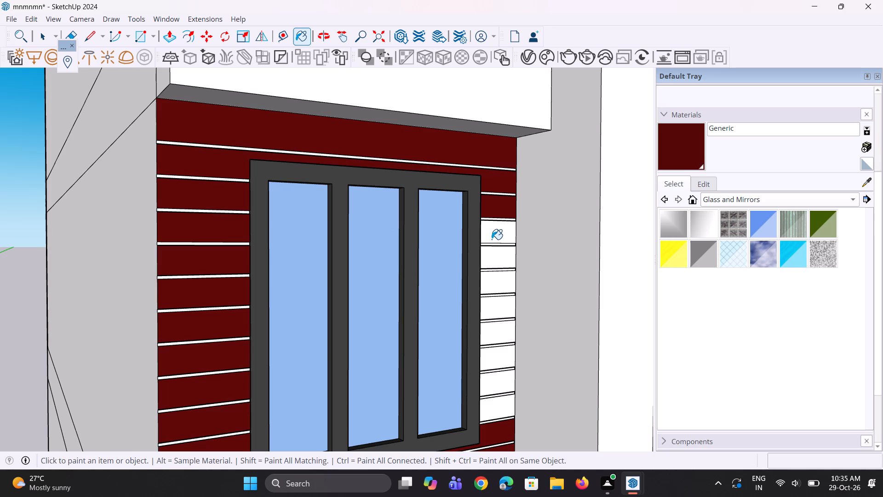
click(495, 237)
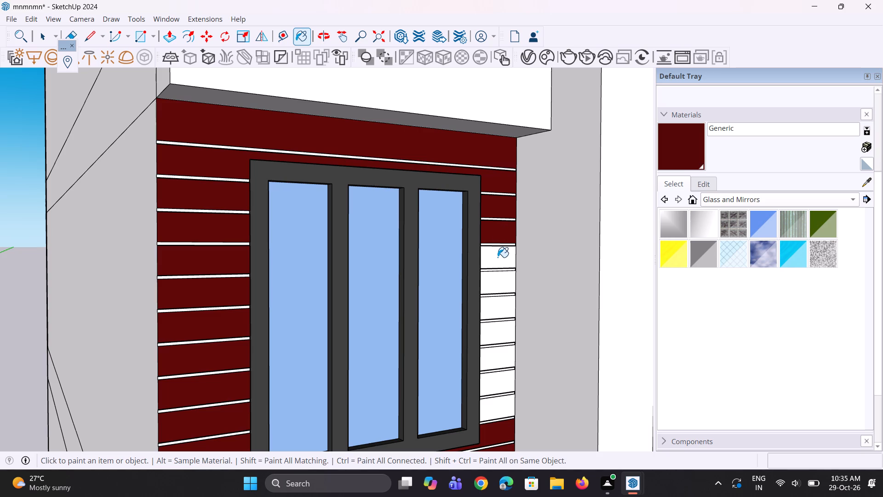
click(498, 257)
click(499, 281)
click(501, 310)
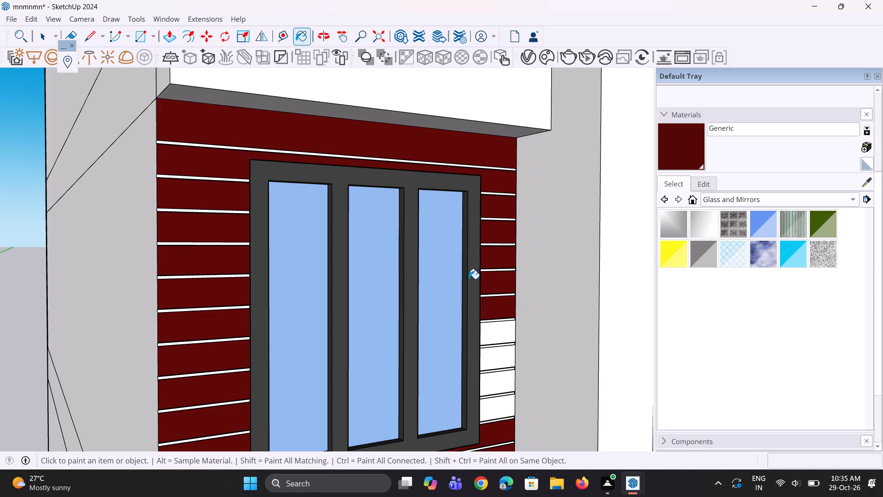
scroll(350, 228, down, 5)
scroll(448, 338, up, 6)
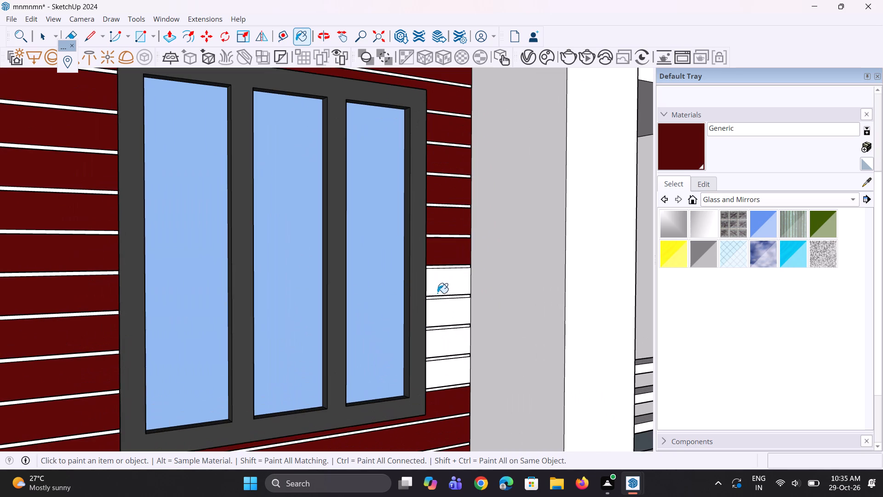
click(437, 293)
click(439, 312)
click(448, 340)
click(460, 373)
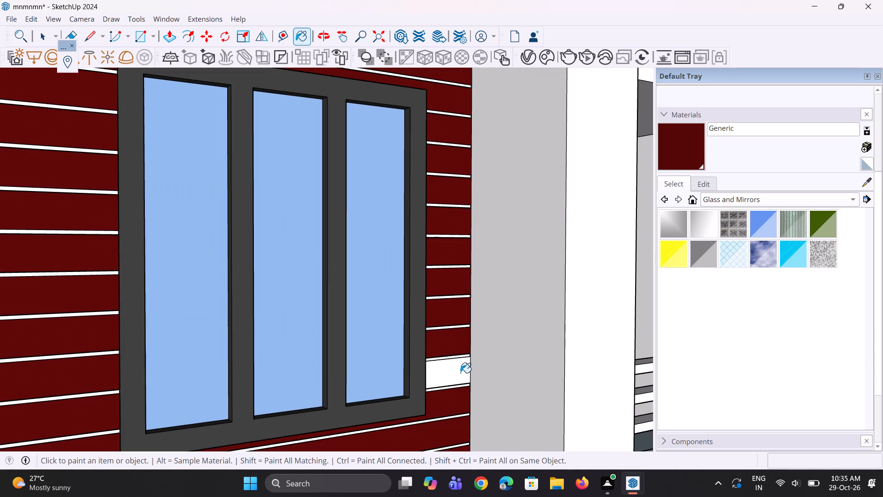
On the front's left window bay two floors up, paint the four lowest bands dark red, up to the window's base.
scroll(431, 324, down, 11)
middle_drag(430, 324, 394, 345)
scroll(330, 312, down, 5)
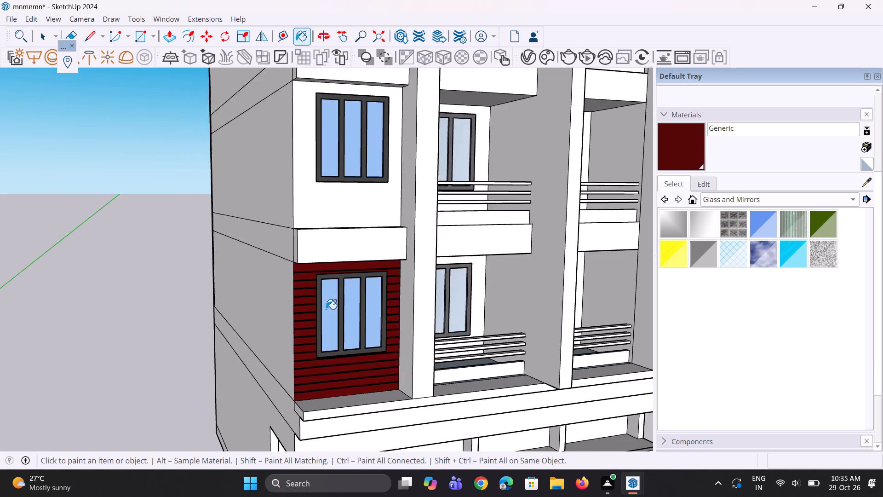
scroll(325, 308, down, 10)
scroll(285, 138, up, 11)
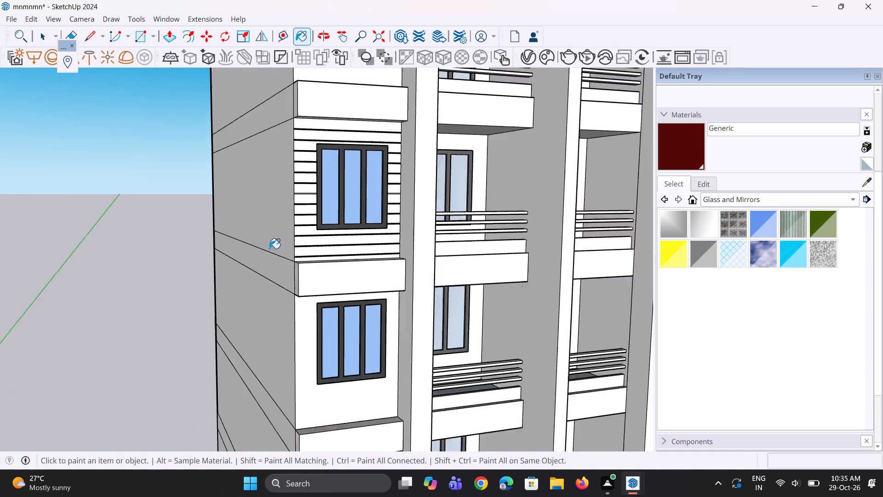
scroll(269, 248, up, 14)
click(343, 295)
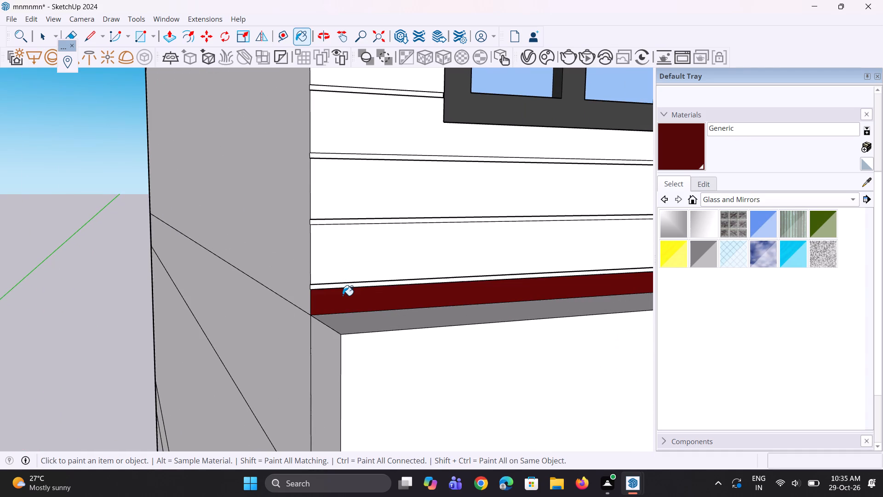
click(348, 268)
click(350, 186)
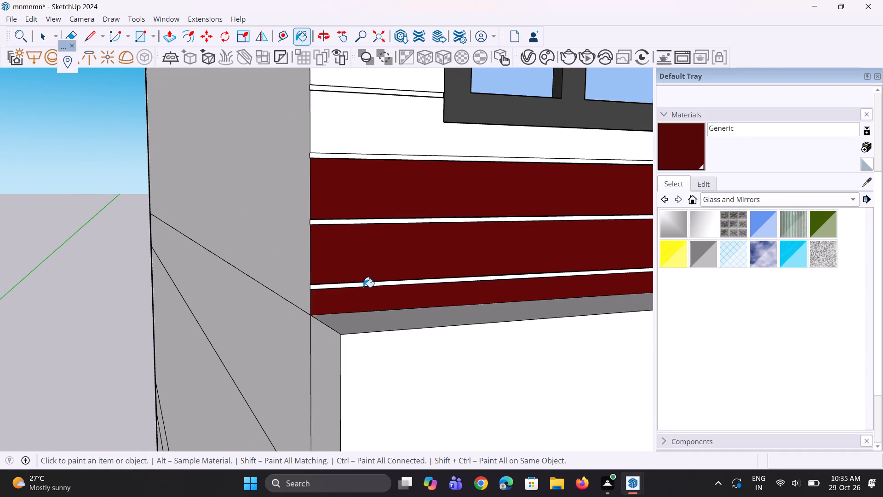
scroll(359, 320, down, 5)
click(358, 204)
Paint the three lowest narrow bands on the left side of the upper bay's window dark red.
scroll(364, 282, down, 5)
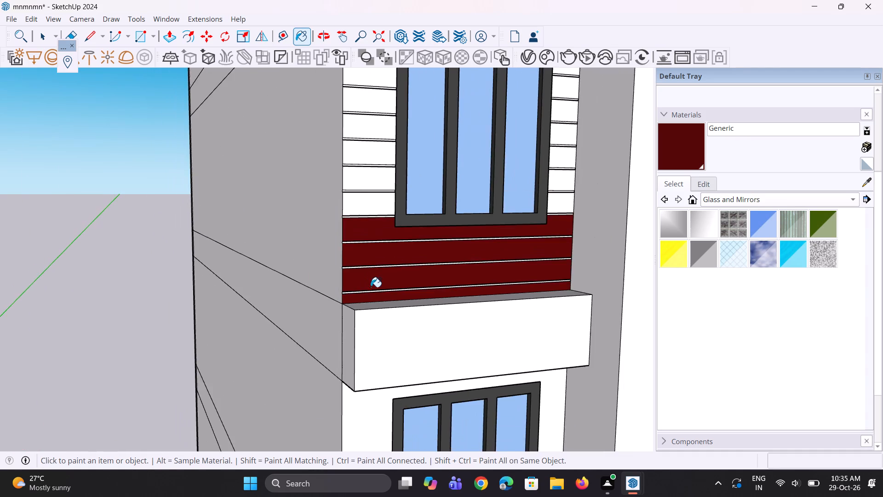
scroll(372, 294, down, 6)
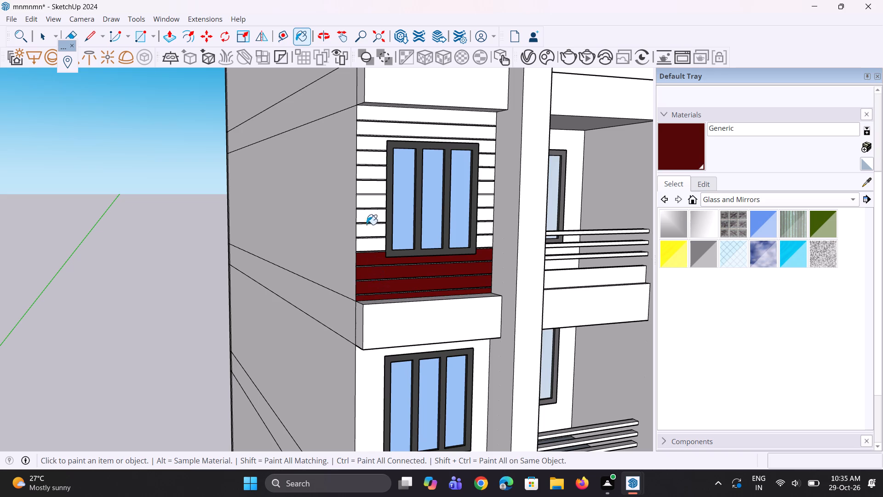
scroll(360, 204, up, 2)
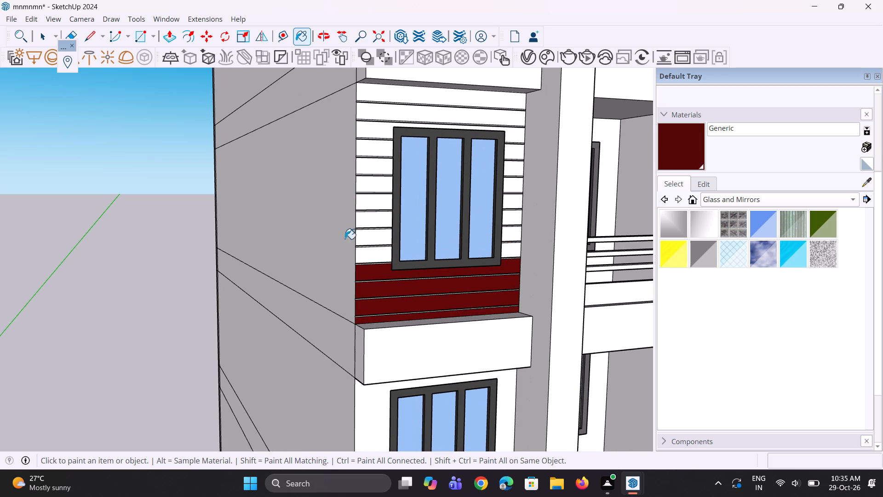
scroll(345, 260, down, 2)
scroll(338, 179, up, 6)
scroll(385, 306, up, 3)
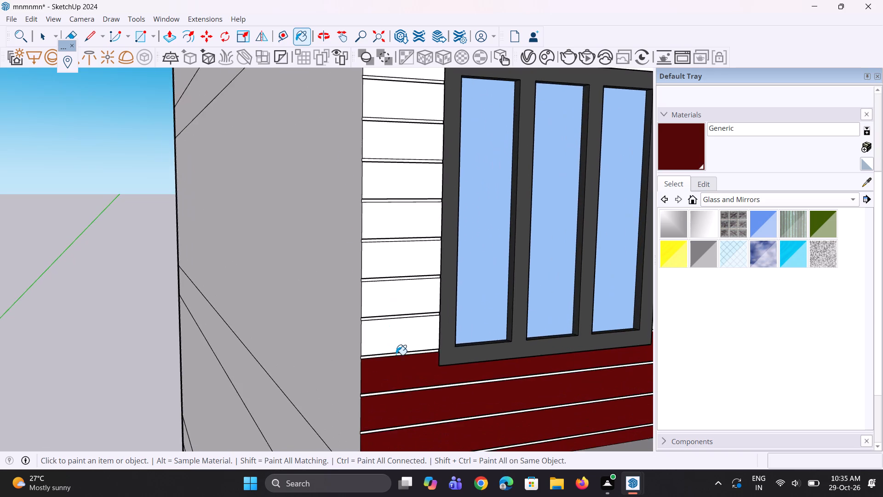
scroll(396, 355, up, 5)
click(396, 329)
click(385, 265)
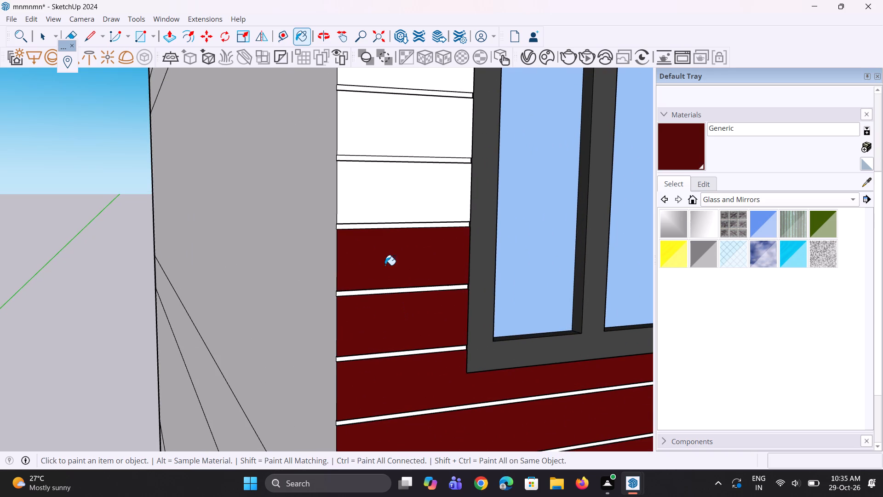
click(384, 190)
Paint the four remaining bands left of the upper bay's window and the band around its head dark red.
scroll(421, 359, down, 4)
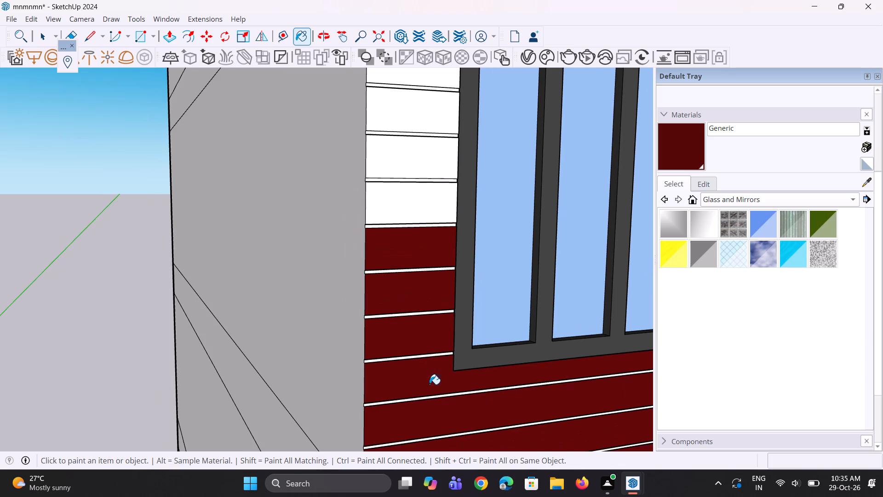
scroll(382, 317, down, 8)
middle_drag(385, 325, 400, 347)
scroll(400, 347, up, 1)
scroll(400, 347, down, 5)
scroll(405, 224, up, 3)
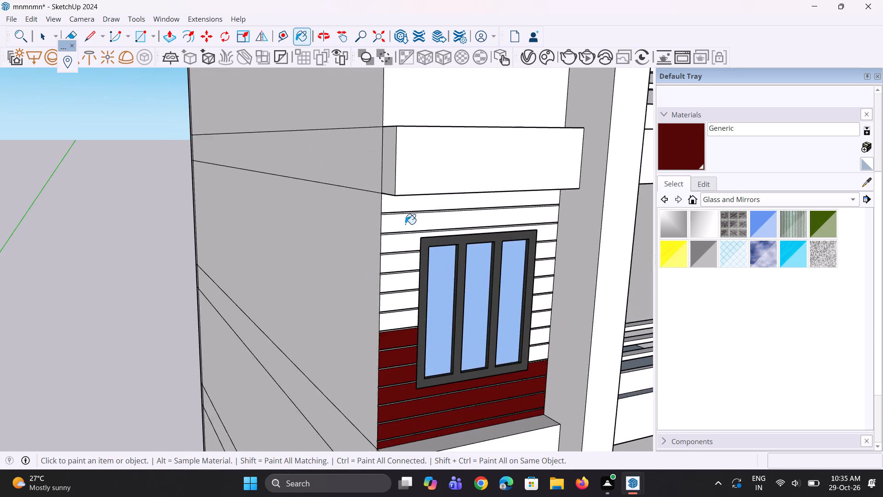
scroll(404, 230, up, 7)
click(402, 364)
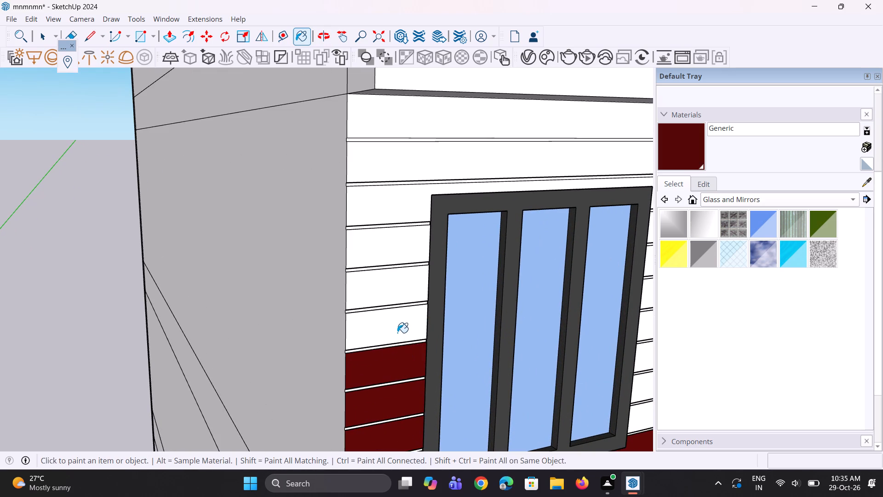
click(397, 333)
click(395, 299)
click(384, 243)
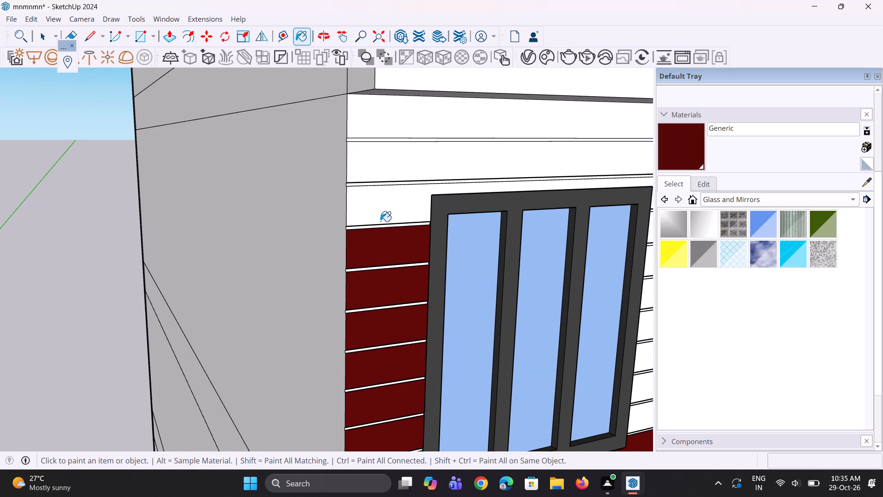
click(380, 221)
Paint the two full-width bands above the upper bay's window dark red, up to the slab.
scroll(397, 353, down, 3)
middle_drag(378, 321, 352, 244)
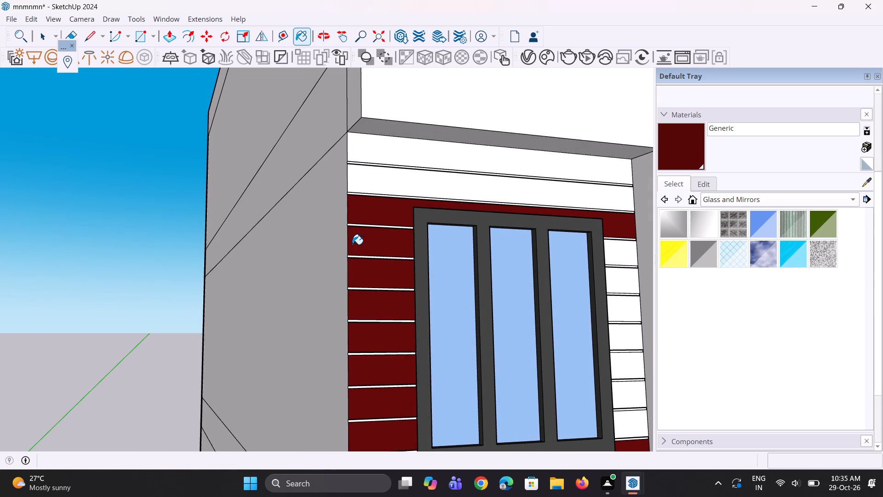
click(409, 182)
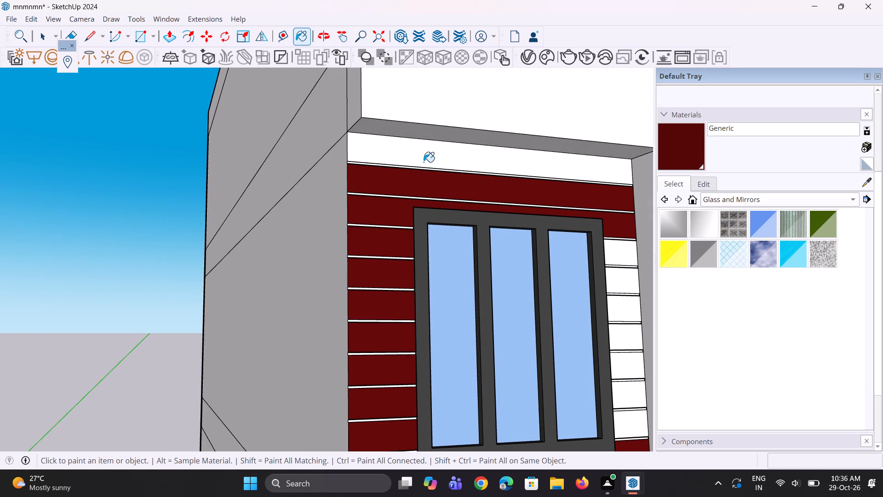
click(425, 155)
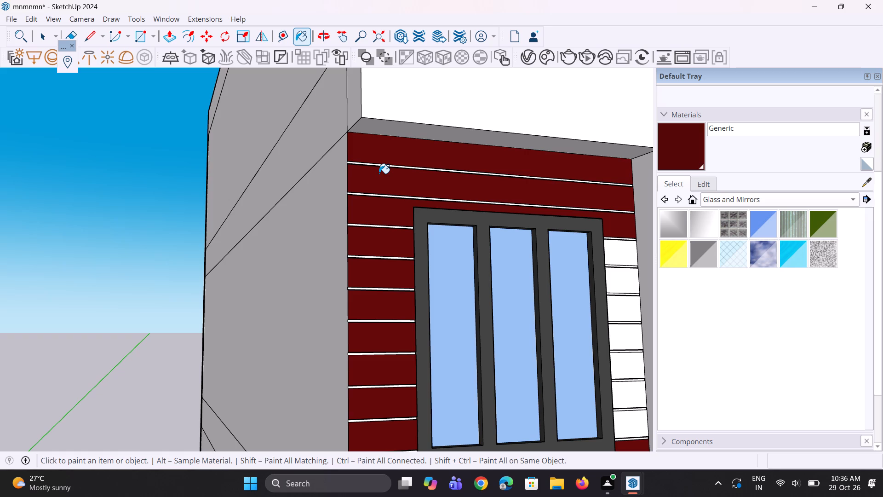
Paint the seven short bands on the right side of the upper bay's window dark red, keeping the thin strips white.
scroll(221, 125, down, 2)
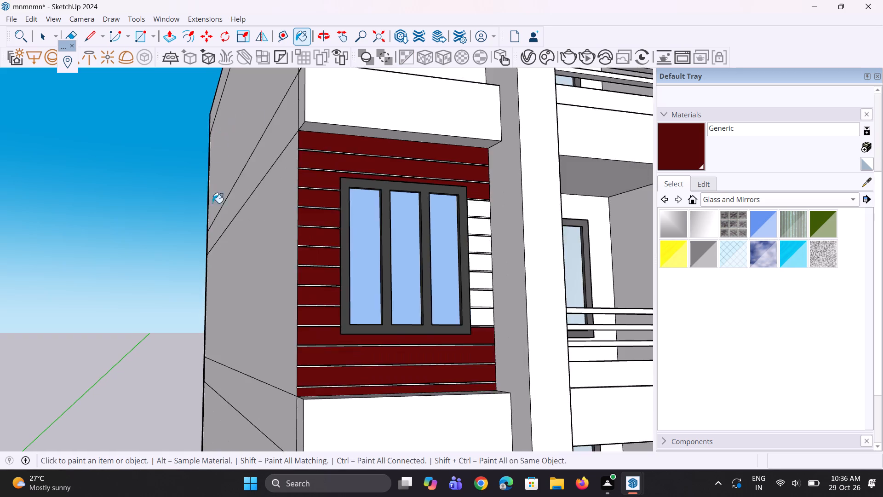
scroll(220, 271, down, 2)
scroll(414, 267, up, 3)
scroll(421, 229, up, 5)
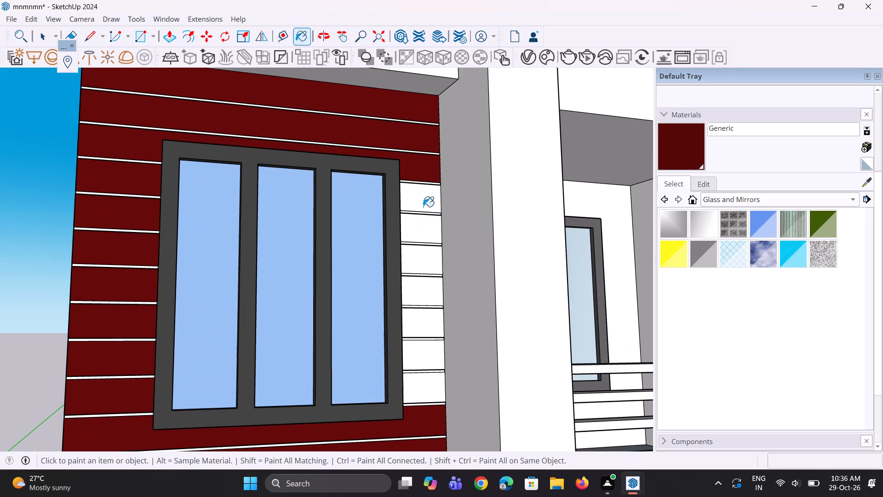
click(423, 207)
click(421, 225)
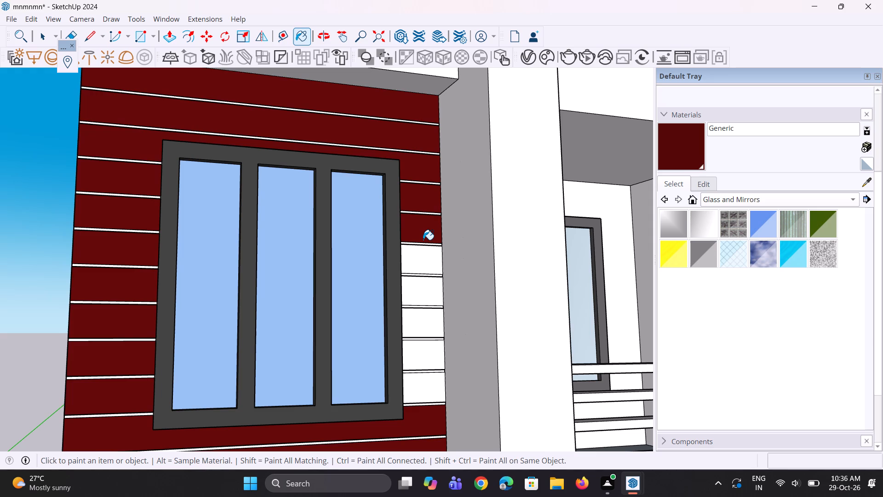
click(416, 259)
click(418, 293)
scroll(407, 243, down, 3)
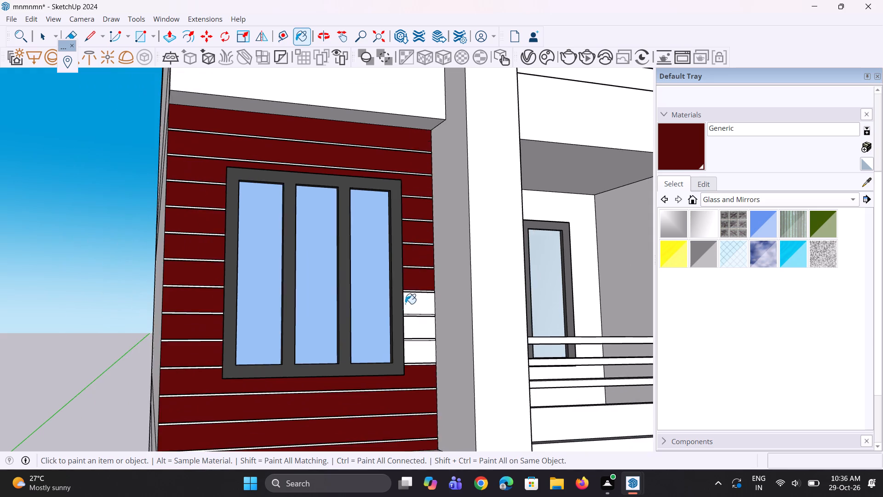
scroll(403, 308, up, 8)
click(435, 295)
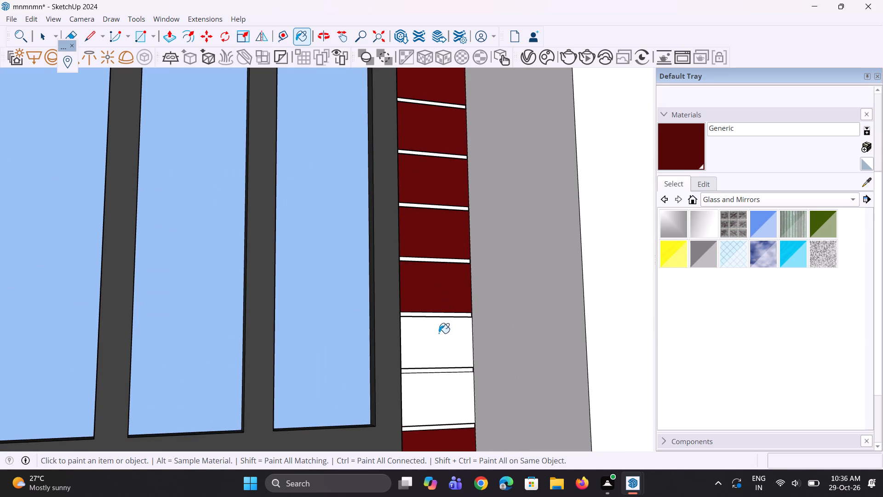
click(439, 333)
click(438, 373)
Examine the painted bays across the building's whole front and around the corner on the side facade.
scroll(384, 318, down, 10)
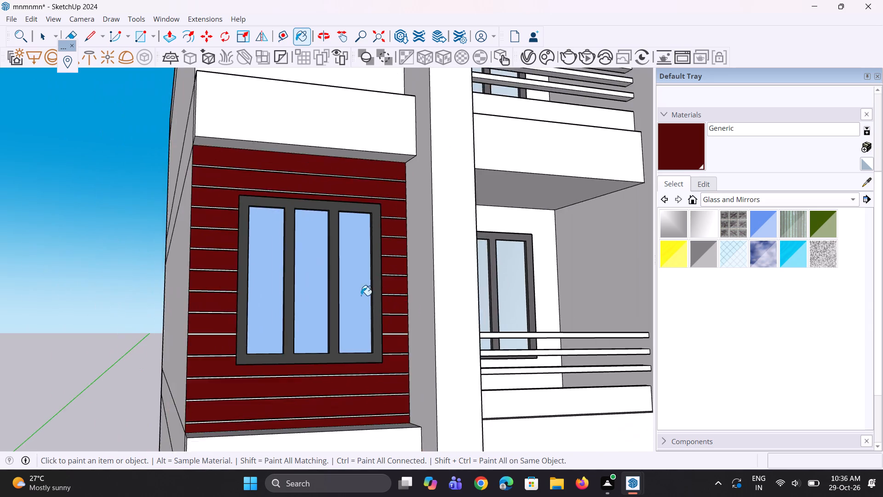
scroll(361, 295, down, 11)
middle_drag(335, 281, 256, 305)
scroll(276, 288, down, 8)
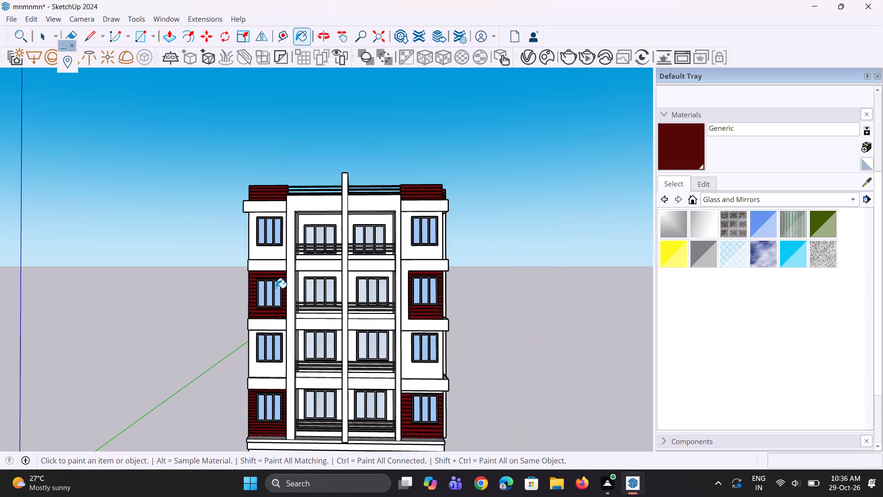
scroll(276, 288, down, 2)
scroll(265, 319, up, 5)
middle_drag(356, 297, 96, 301)
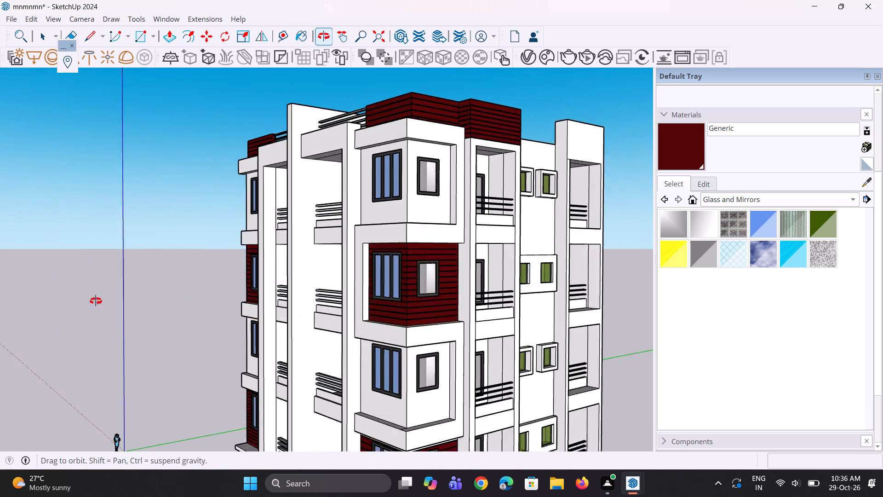
Examine the building from the side facade, above the roof and the front to choose further areas for the red accent.
middle_drag(96, 301, 86, 299)
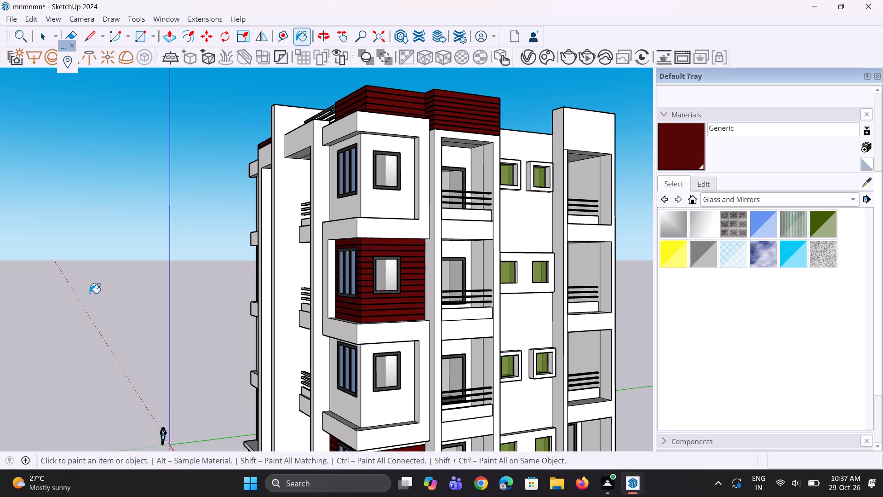
scroll(163, 364, down, 4)
middle_drag(221, 468, 217, 466)
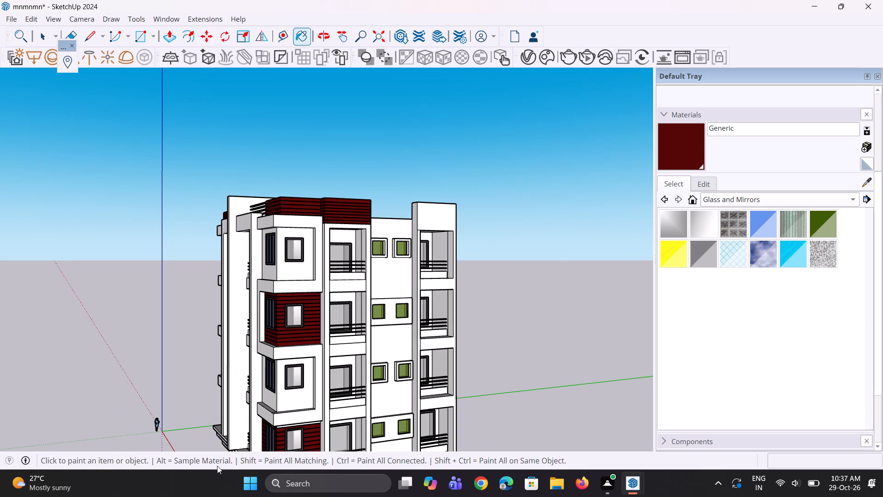
middle_drag(217, 466, 140, 473)
scroll(151, 463, up, 5)
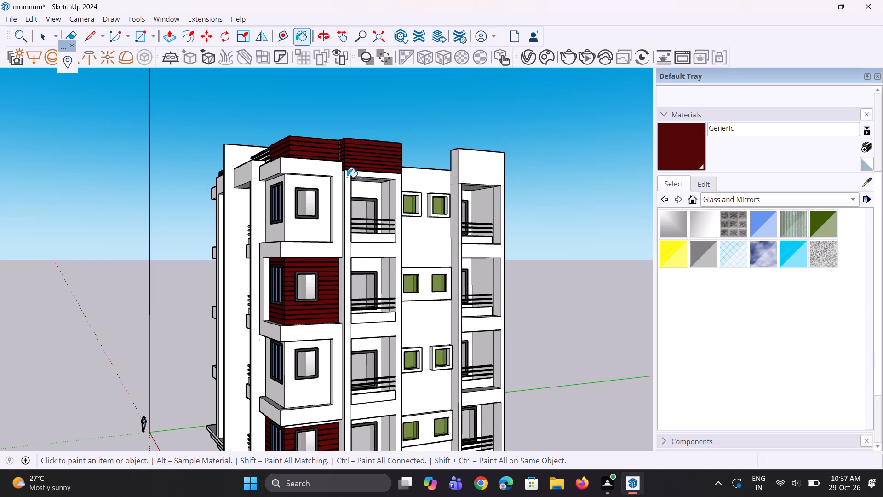
scroll(370, 182, up, 1)
middle_drag(404, 194, 305, 230)
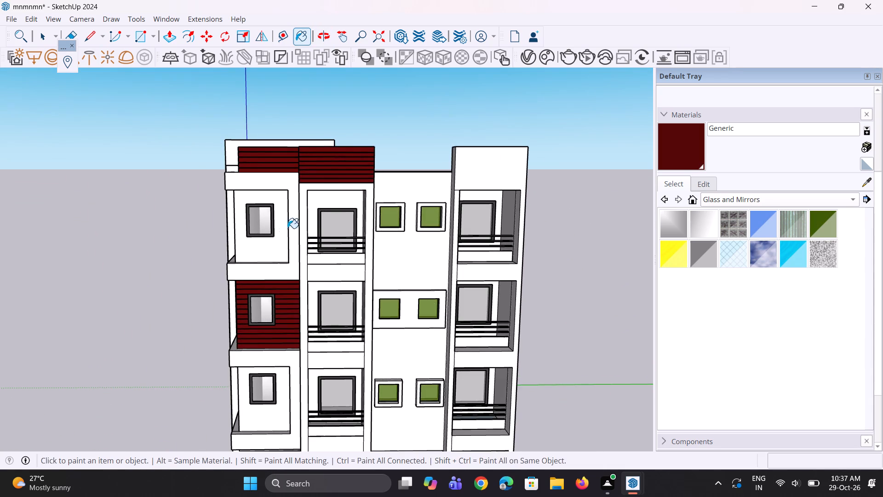
scroll(276, 233, down, 3)
middle_drag(299, 225, 242, 270)
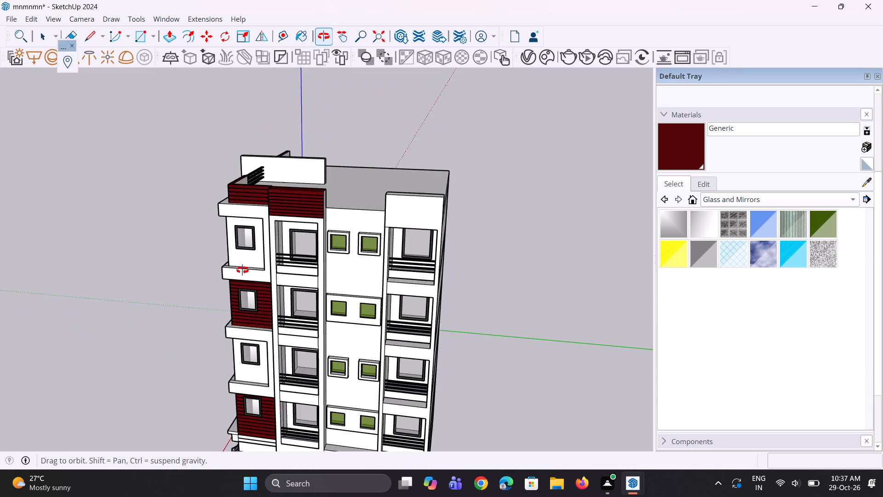
middle_drag(242, 270, 607, 239)
scroll(413, 220, up, 2)
scroll(362, 236, up, 1)
middle_drag(362, 236, 400, 227)
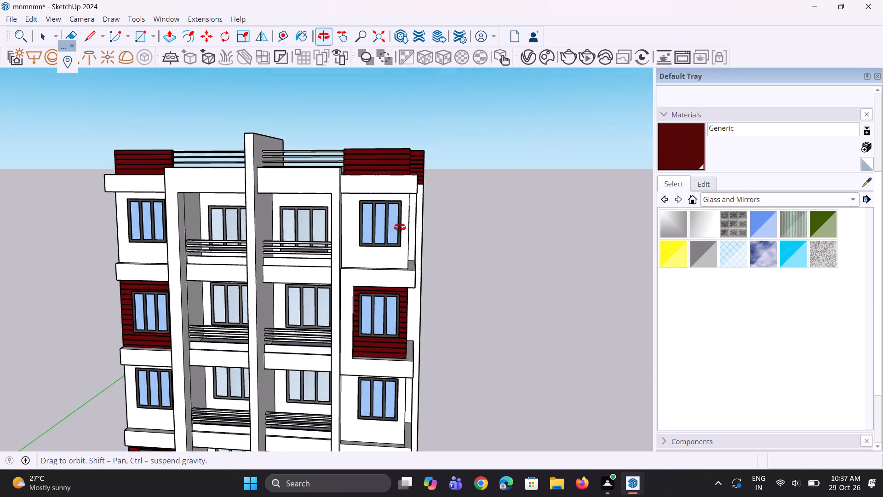
middle_drag(400, 227, 343, 197)
scroll(350, 183, down, 2)
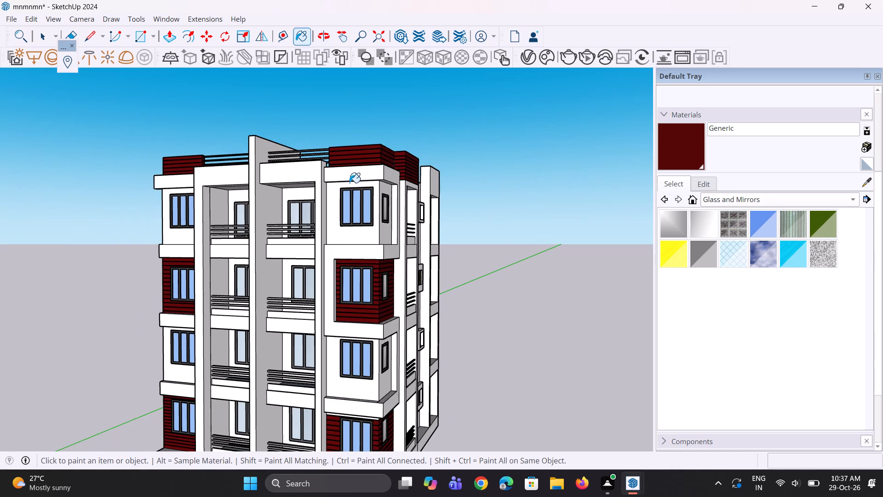
Paint the front faces of the tall frame around the front's central balconies dark red, on both halves beside the white fin.
scroll(318, 156, up, 4)
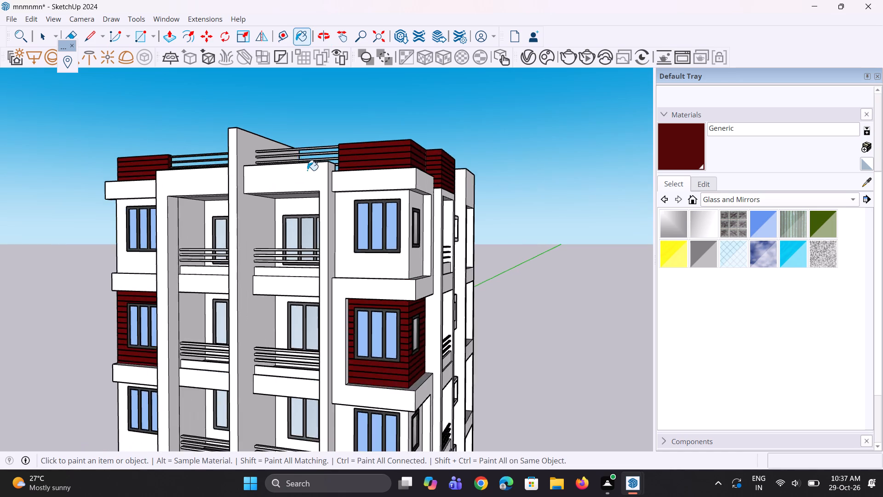
click(310, 174)
click(161, 185)
Paint the outer side faces of the central balcony frame's two columns dark red.
scroll(276, 199, down, 1)
middle_drag(276, 199, 249, 199)
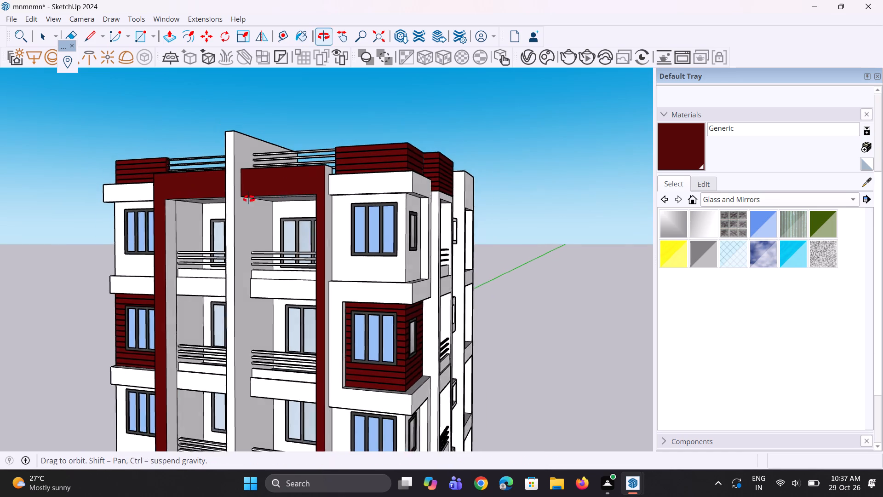
middle_drag(249, 199, 224, 199)
scroll(319, 255, up, 2)
click(303, 234)
middle_drag(254, 237, 316, 247)
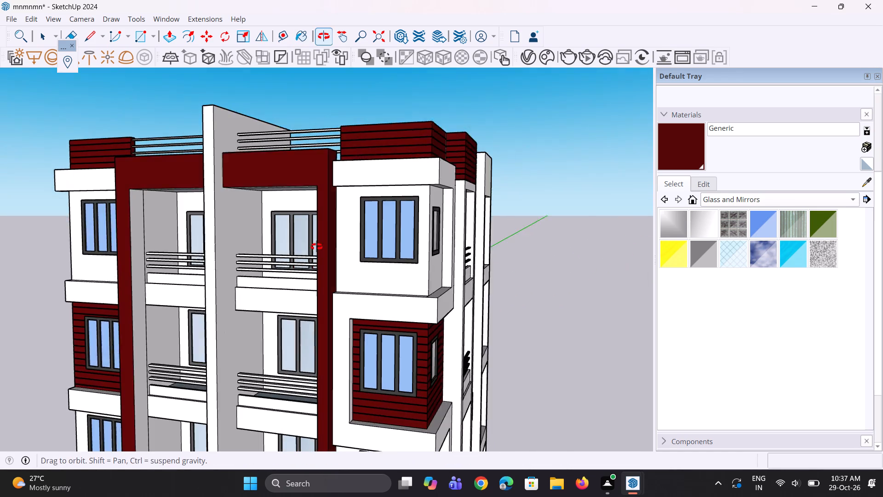
middle_drag(316, 247, 321, 244)
middle_drag(329, 239, 555, 224)
scroll(223, 271, up, 1)
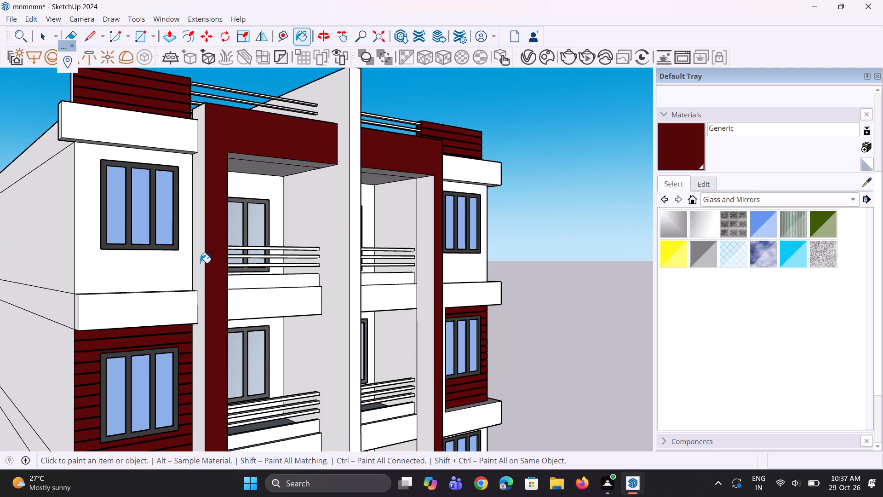
click(200, 263)
Paint the underside of the frame's left top beam and the inner face of its left column dark red.
scroll(225, 200, down, 6)
middle_drag(284, 250, 269, 231)
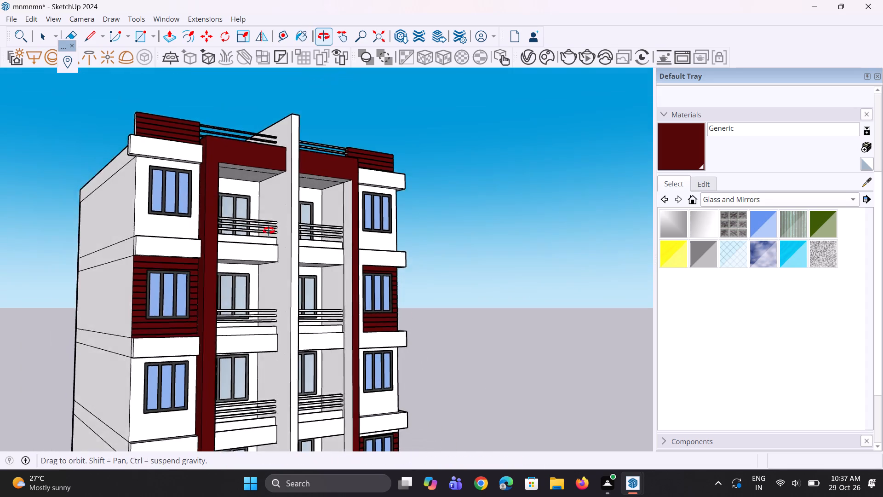
middle_drag(269, 231, 201, 169)
middle_drag(201, 183, 176, 175)
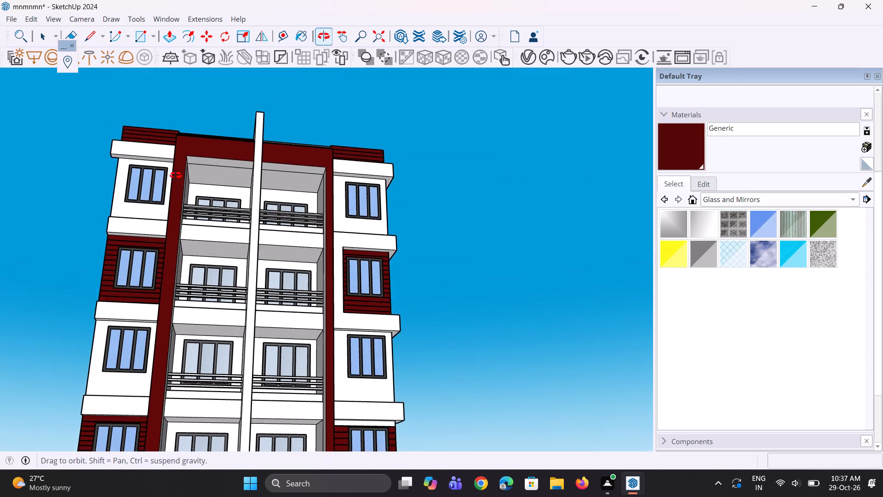
middle_drag(176, 175, 175, 175)
scroll(201, 161, up, 2)
click(201, 160)
middle_drag(219, 182, 157, 196)
scroll(158, 196, up, 3)
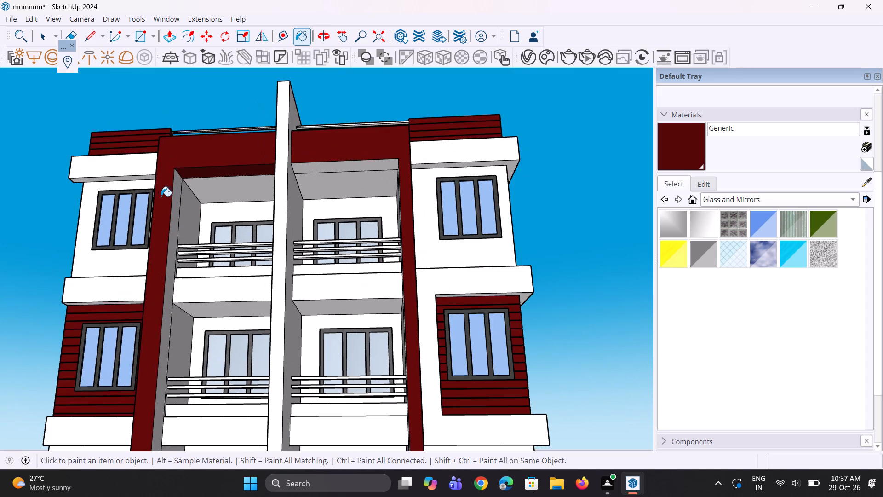
click(177, 195)
Paint the underside of the frame's right top beam and the inner face of its right column dark red.
middle_drag(321, 183, 328, 158)
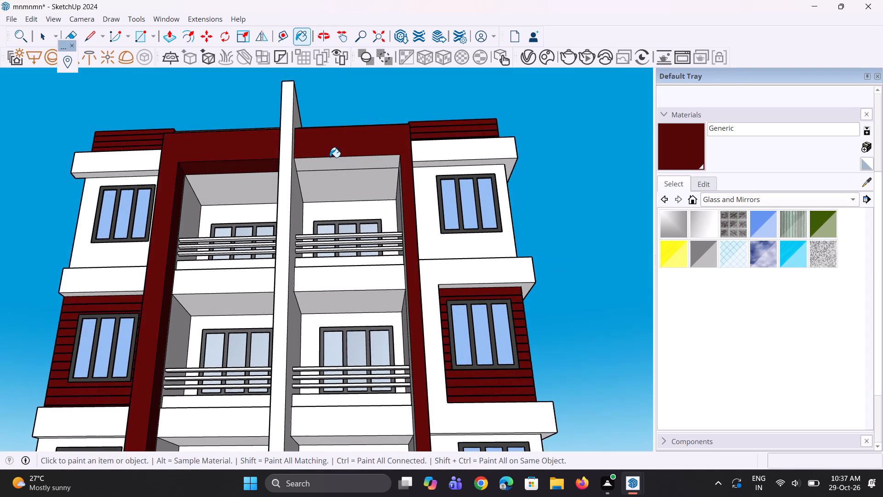
click(330, 157)
click(345, 167)
middle_drag(394, 214, 477, 226)
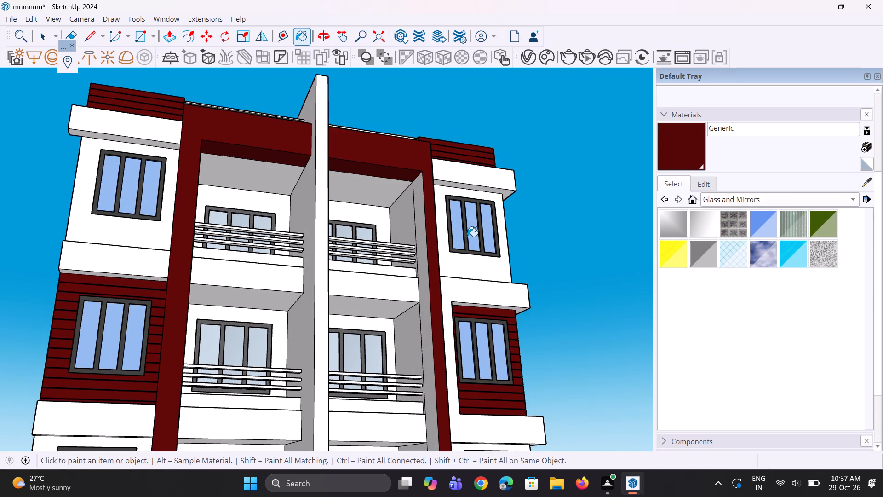
scroll(440, 210, up, 2)
click(416, 226)
Examine the red central balcony frame down to its base and around the corner to the side facade.
scroll(397, 215, down, 4)
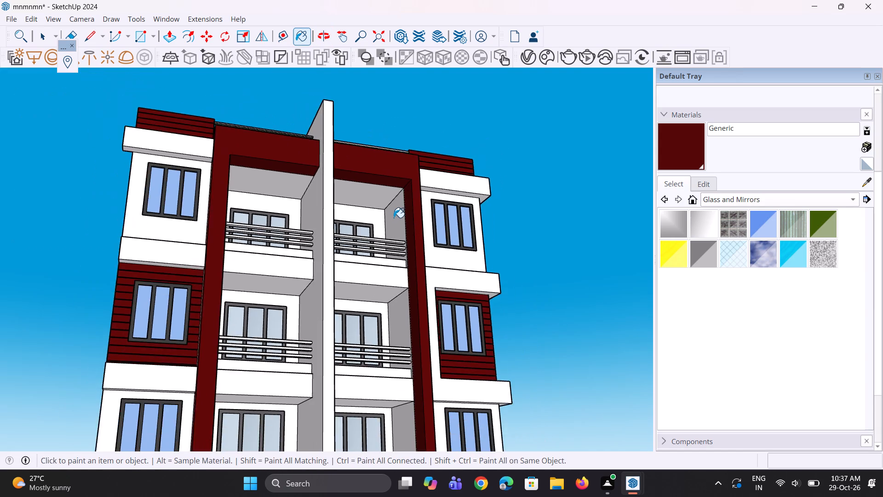
scroll(386, 224, down, 7)
scroll(343, 426, up, 1)
middle_drag(343, 427, 323, 477)
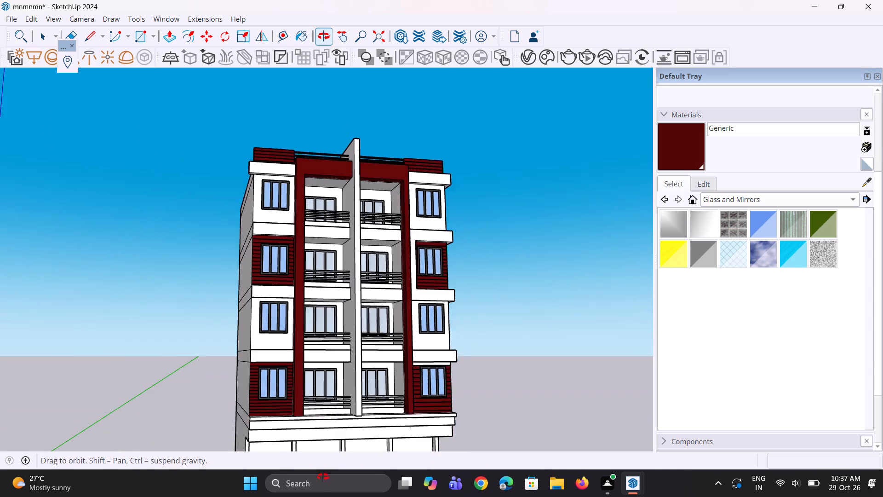
middle_drag(323, 477, 321, 478)
scroll(299, 425, up, 10)
middle_drag(316, 423, 307, 431)
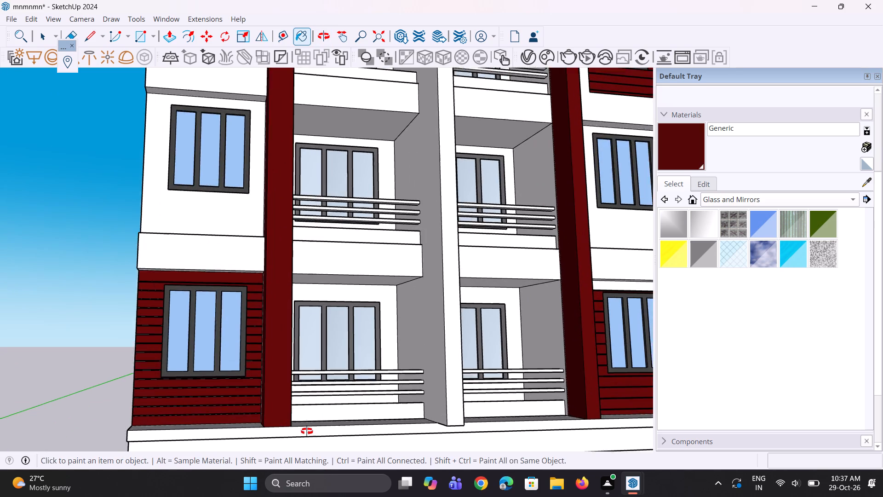
middle_drag(307, 431, 294, 438)
middle_drag(333, 405, 298, 416)
scroll(344, 393, down, 5)
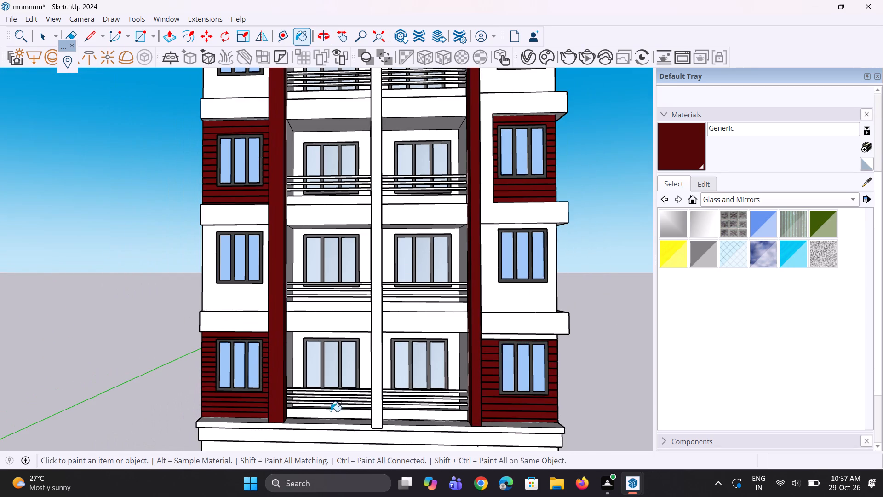
middle_drag(327, 425, 311, 426)
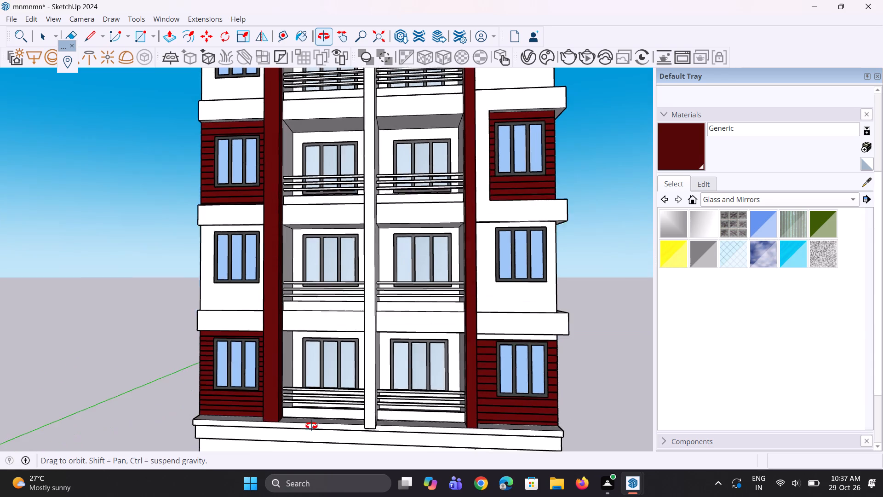
middle_drag(311, 426, 311, 426)
scroll(311, 426, down, 2)
middle_drag(331, 416, 332, 450)
scroll(352, 433, up, 2)
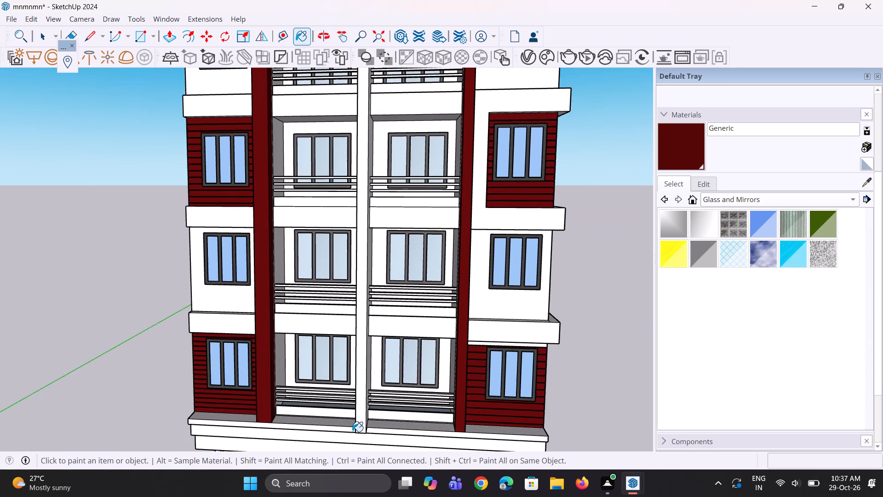
scroll(352, 431, up, 2)
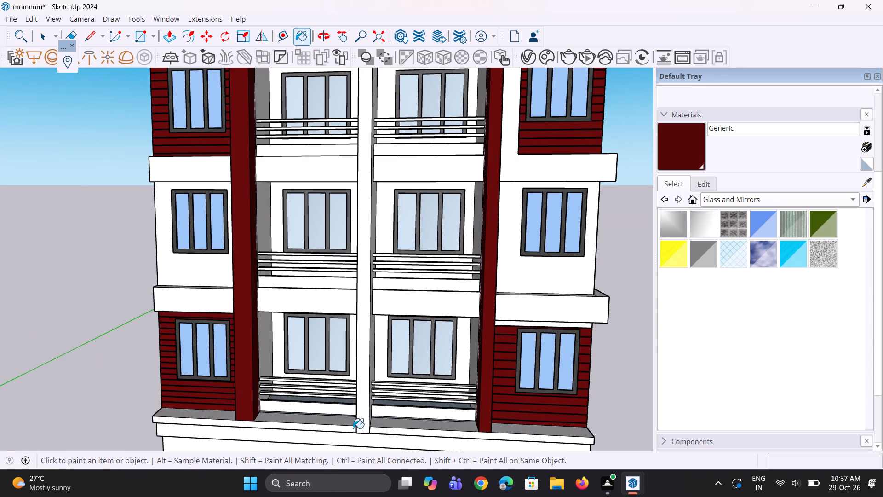
middle_drag(383, 413, 315, 403)
scroll(315, 403, up, 1)
scroll(306, 403, down, 2)
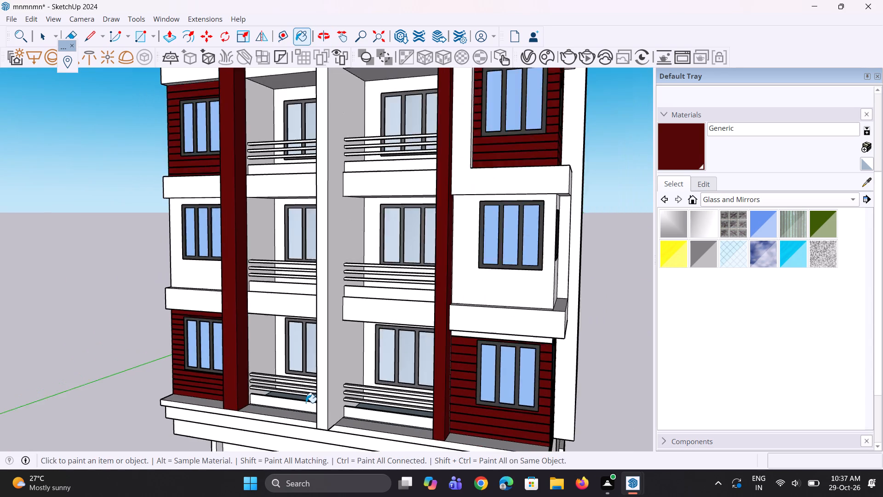
scroll(306, 403, down, 5)
middle_drag(330, 381, 200, 373)
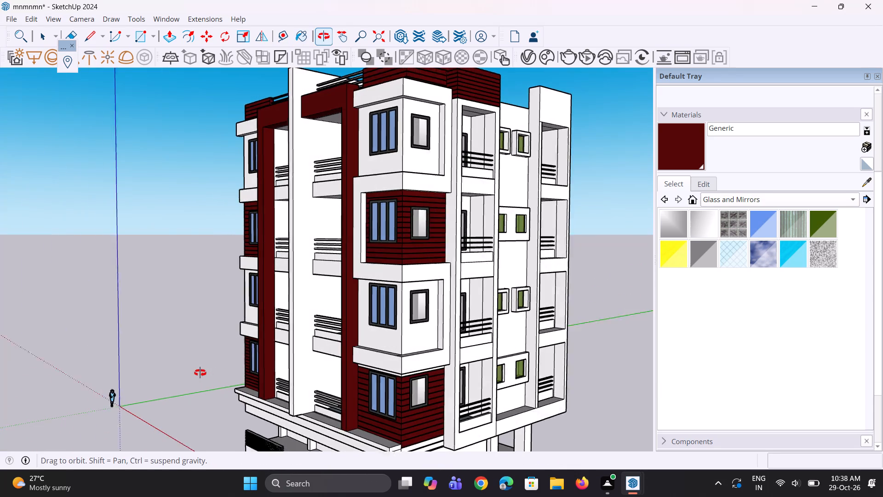
middle_drag(200, 373, 200, 373)
scroll(199, 373, down, 2)
middle_drag(282, 345, 247, 351)
Paint the side and front faces of the frame around the side facade's balconies nearest the corner dark red.
scroll(371, 266, up, 6)
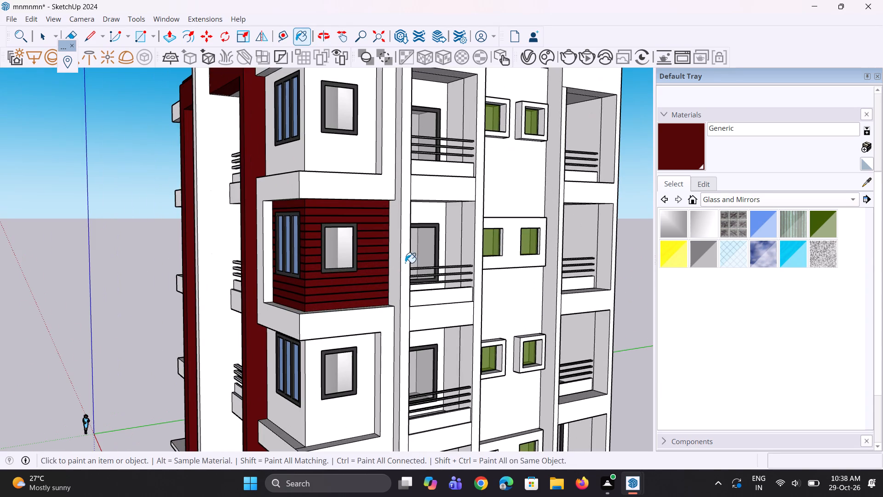
click(398, 258)
scroll(398, 258, up, 4)
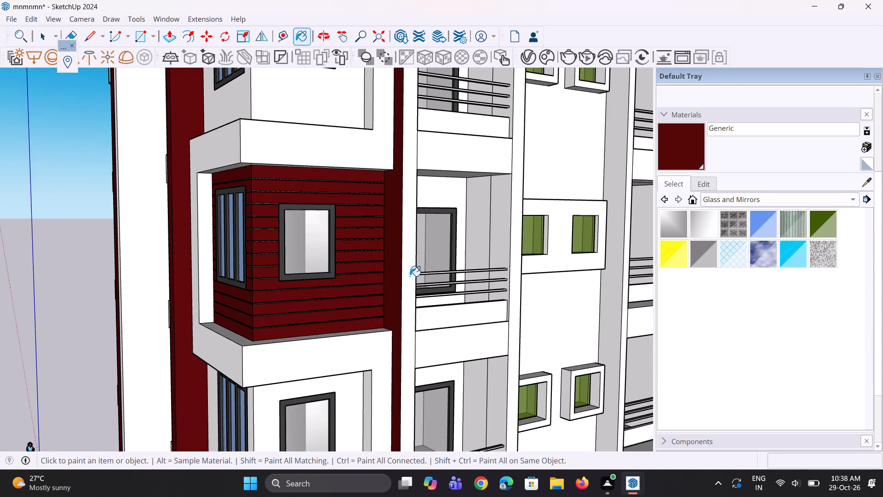
click(414, 280)
scroll(382, 316, down, 8)
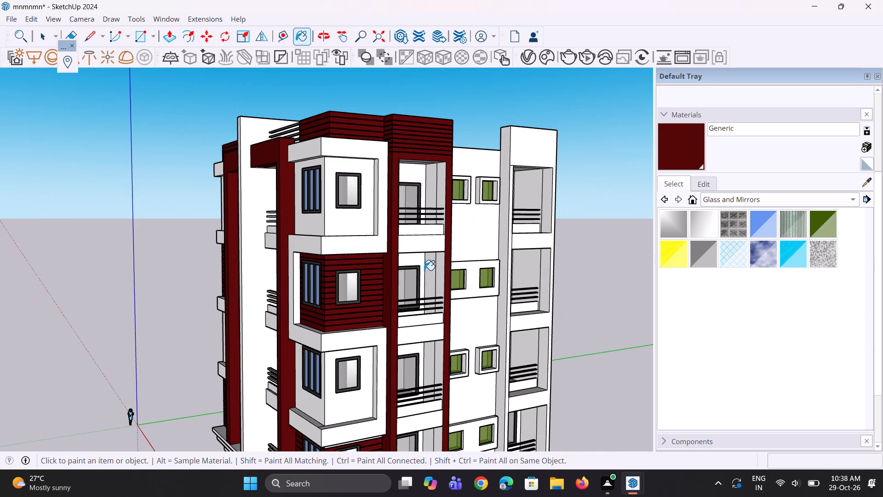
Paint the three floor-level bands between the side facade's framed balconies dark red, keeping the parapets white.
scroll(438, 231, up, 8)
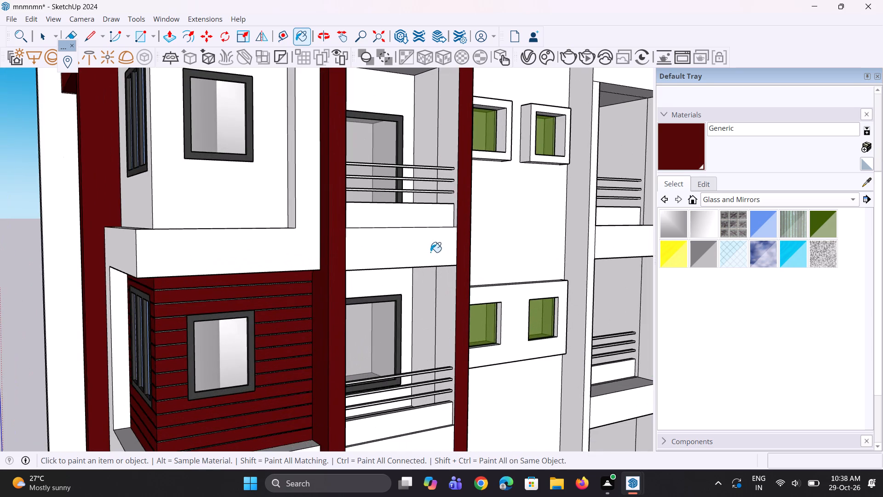
middle_drag(430, 252, 407, 258)
click(407, 258)
scroll(407, 250, down, 3)
scroll(414, 385, up, 1)
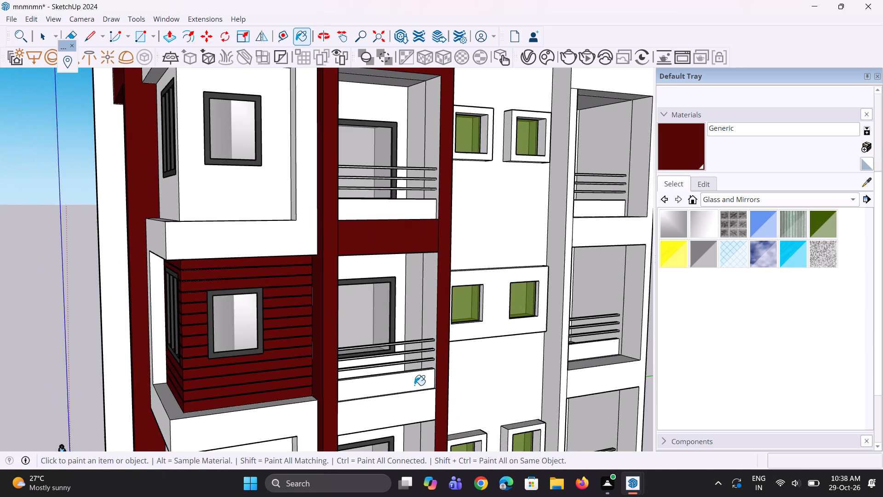
click(413, 402)
scroll(380, 299, down, 5)
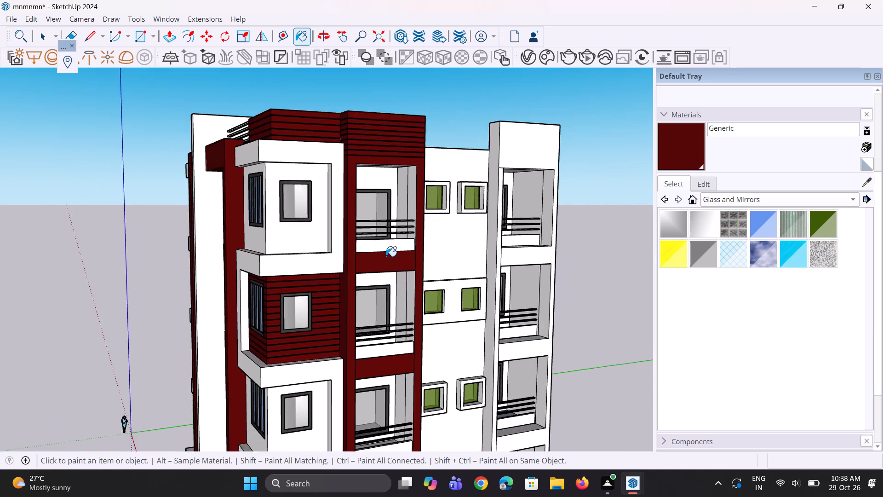
scroll(386, 256, down, 3)
scroll(385, 406, up, 6)
click(386, 425)
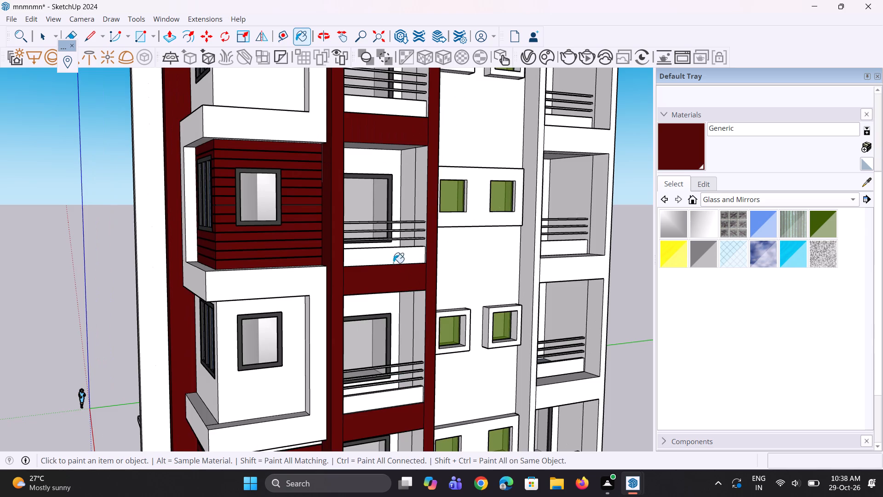
Paint the thin ledge below the lowest framed balcony's parapet on the side facade dark red.
scroll(395, 216, down, 10)
scroll(400, 316, up, 10)
middle_drag(390, 373, 392, 418)
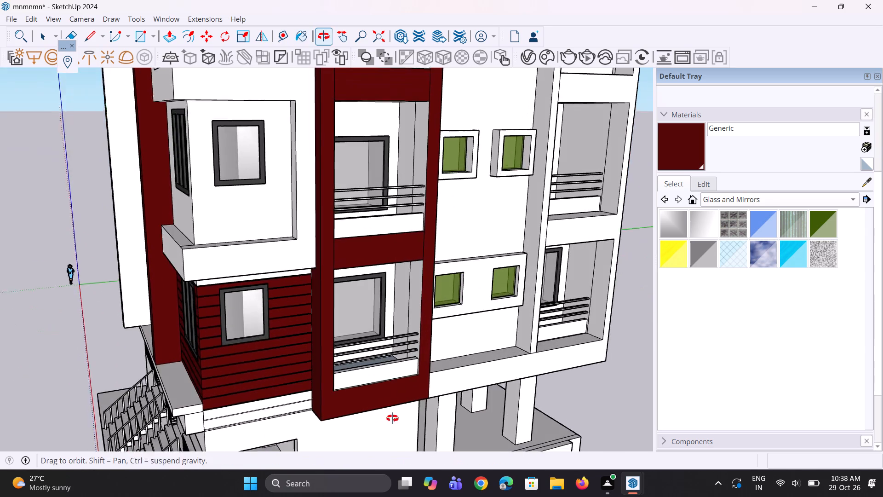
middle_drag(392, 418, 393, 424)
scroll(404, 401, up, 9)
scroll(419, 354, up, 9)
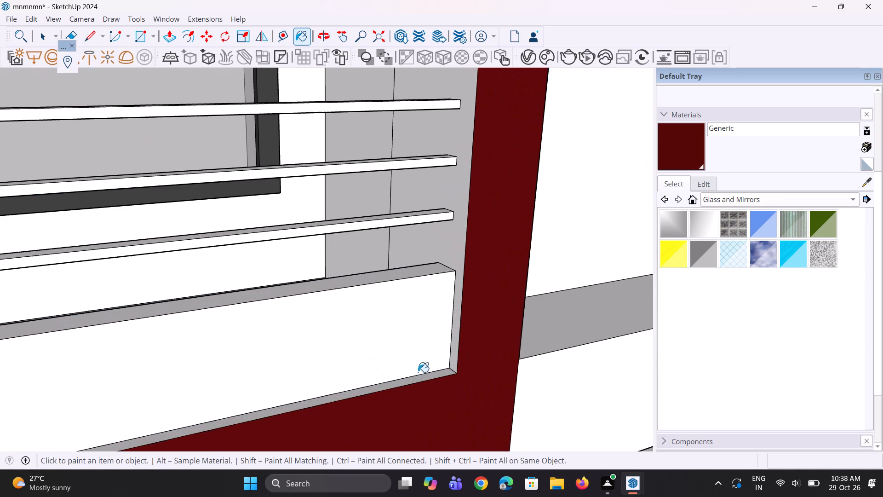
click(422, 378)
scroll(432, 376, down, 11)
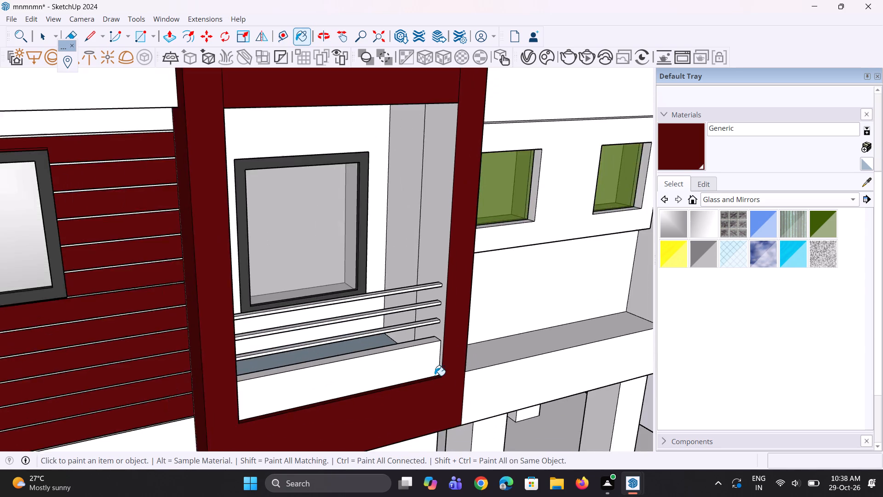
Paint the thin ledge below the parapet of the framed side balcony second from the bottom dark red.
scroll(435, 375, down, 3)
scroll(404, 330, down, 3)
middle_drag(376, 214, 367, 306)
scroll(373, 290, up, 2)
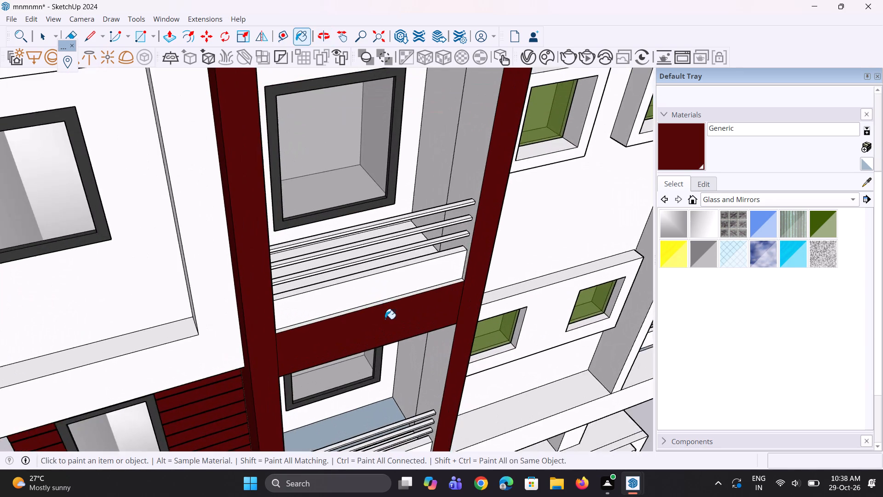
scroll(385, 319, up, 6)
click(401, 295)
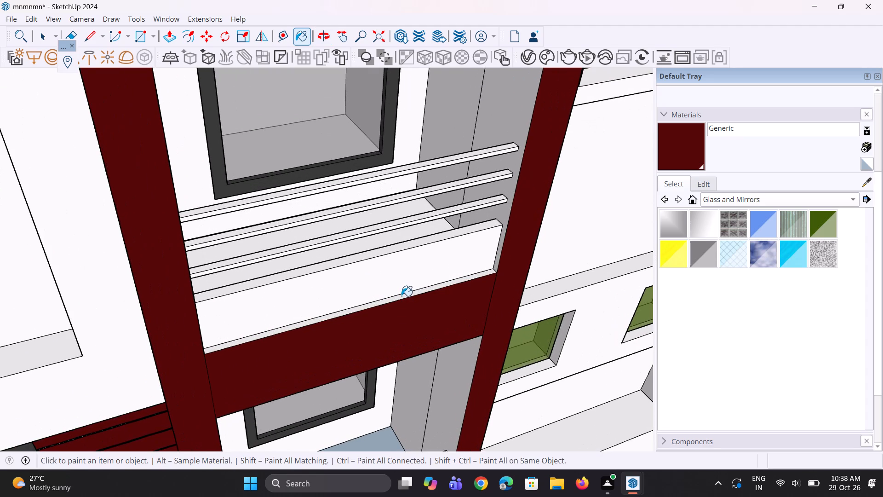
click(401, 296)
Paint the thin ledge below the parapet of the framed side balcony second from the top dark red.
scroll(424, 333, down, 11)
scroll(373, 209, up, 2)
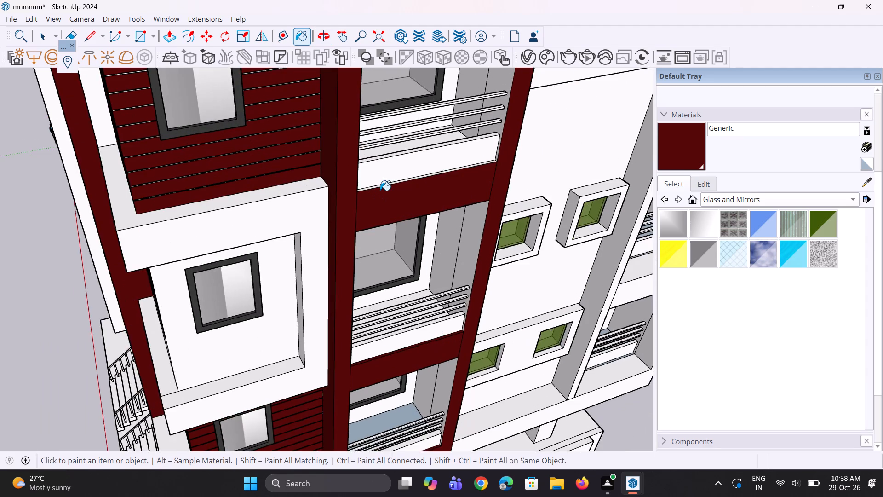
scroll(380, 191, up, 4)
scroll(424, 162, up, 10)
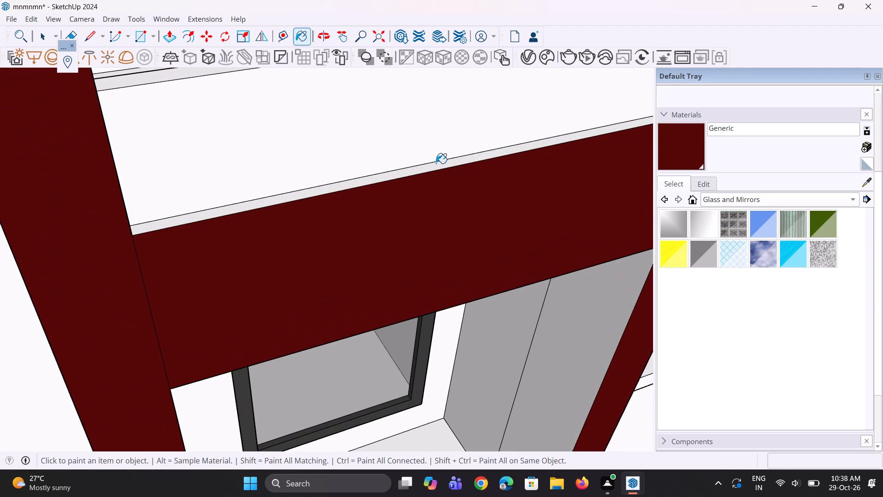
click(436, 163)
Paint the thin ledge below the topmost framed side balcony's parapet dark red.
scroll(448, 271, down, 15)
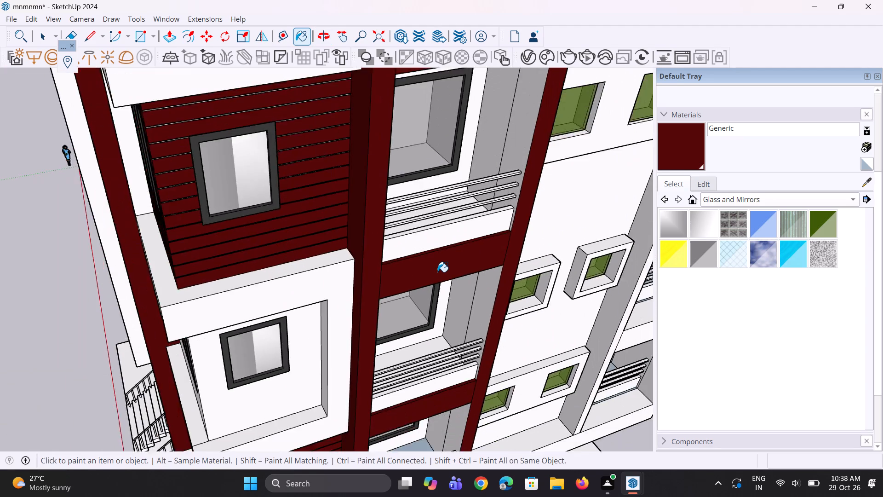
scroll(437, 272, down, 8)
scroll(454, 138, up, 10)
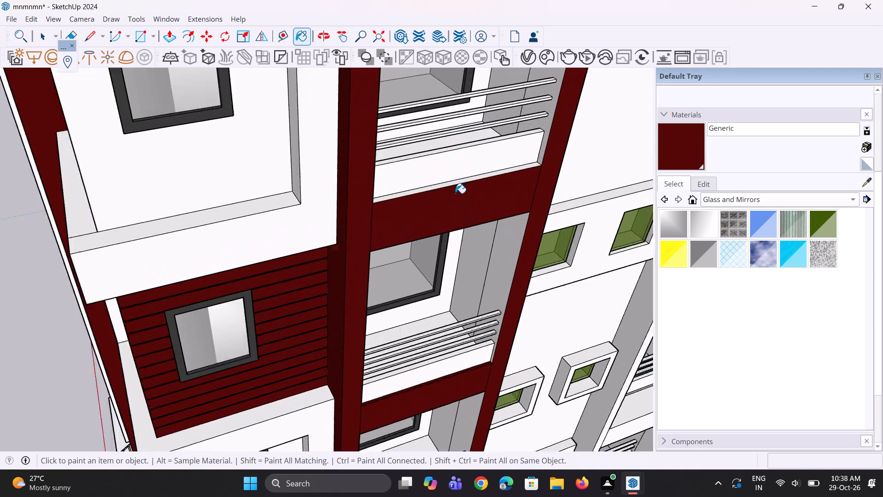
scroll(455, 193, up, 6)
click(472, 173)
Paint the outer side face of this balcony frame, on the side toward the green windows, dark red.
middle_drag(450, 212, 344, 214)
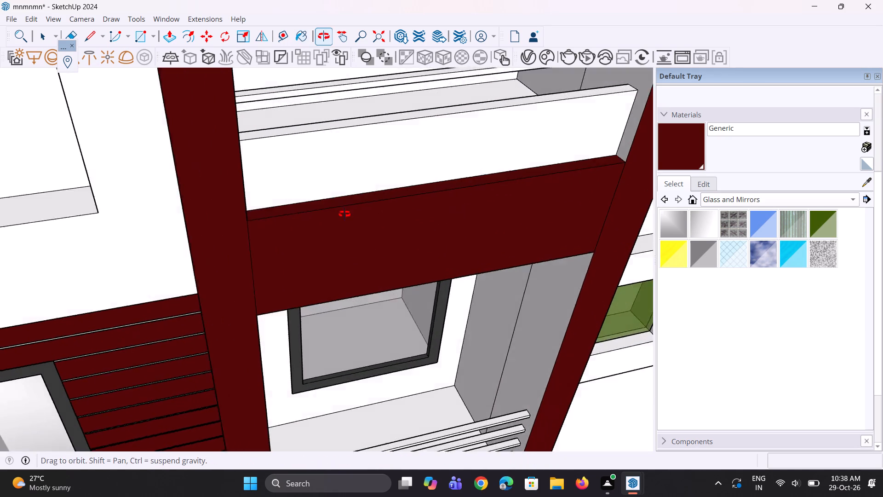
middle_drag(344, 214, 255, 220)
scroll(294, 270, down, 5)
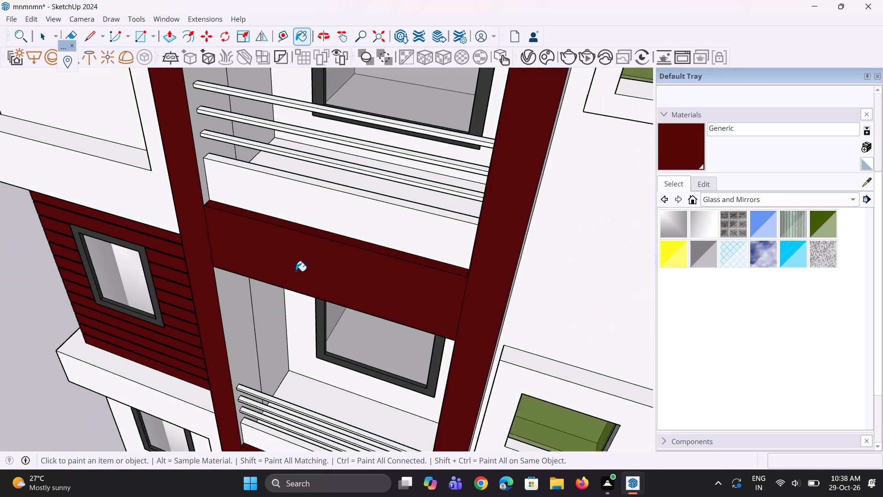
scroll(309, 275, down, 11)
middle_drag(336, 269, 321, 240)
scroll(363, 272, up, 2)
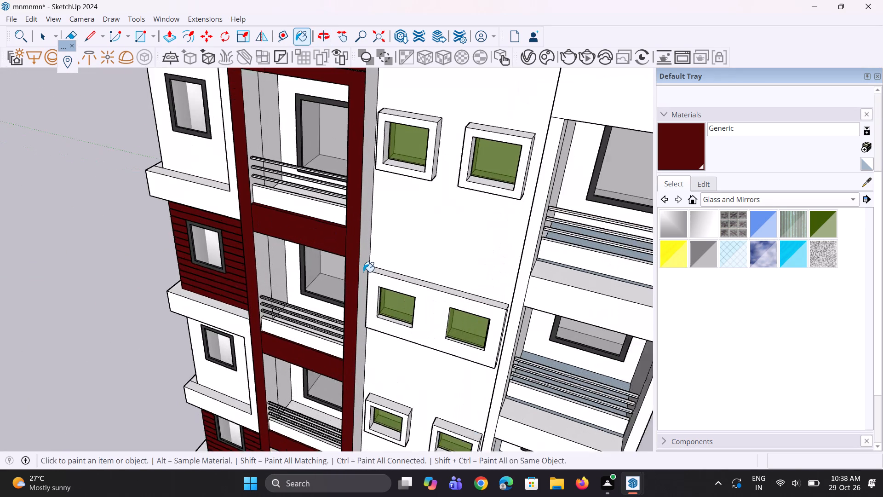
scroll(363, 272, up, 1)
click(363, 260)
Paint the underside at the base of the same side balcony frame dark red.
scroll(354, 284, down, 5)
scroll(306, 274, up, 1)
middle_drag(306, 274, 535, 237)
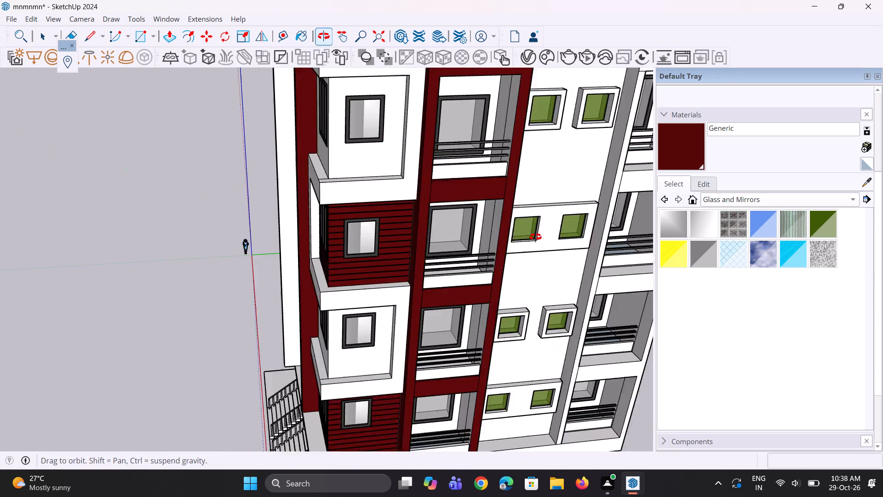
middle_drag(535, 237, 576, 232)
scroll(426, 273, down, 4)
middle_drag(472, 362, 413, 139)
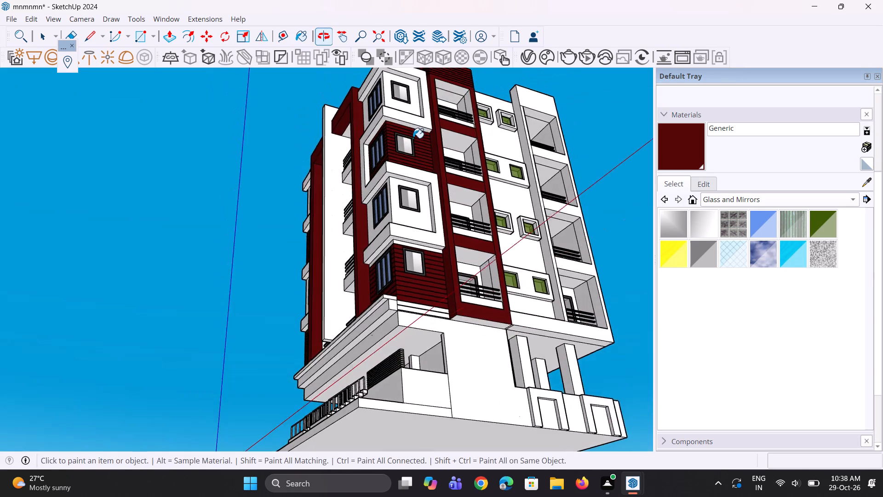
scroll(507, 337, up, 4)
click(483, 321)
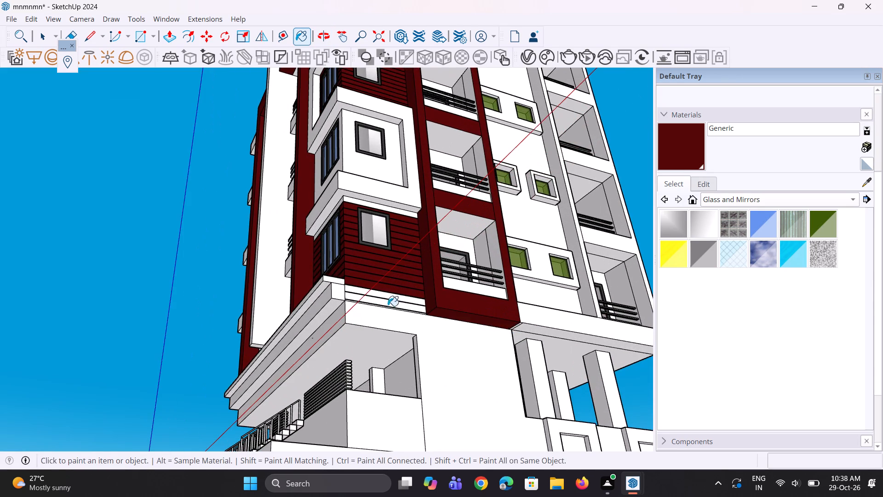
Examine the whole side facade, from the dark red balcony frame to the white balcony frame at the far end.
scroll(377, 306, down, 9)
middle_drag(393, 269, 362, 401)
middle_drag(415, 204, 384, 292)
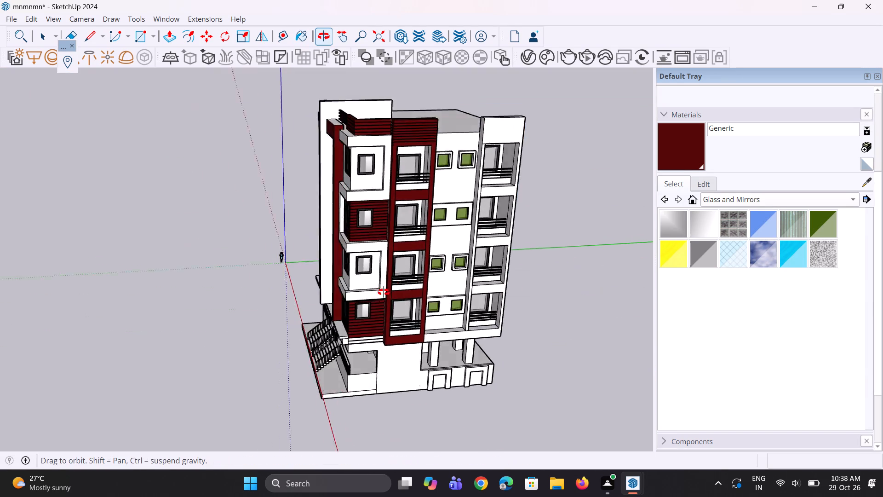
middle_drag(384, 292, 281, 271)
scroll(305, 230, up, 6)
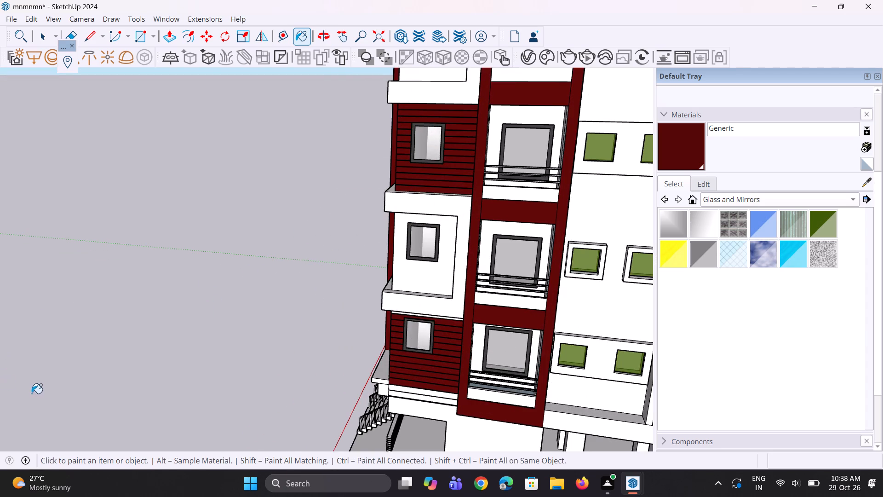
scroll(258, 334, up, 1)
scroll(219, 325, down, 7)
middle_drag(407, 357, 404, 314)
scroll(462, 267, up, 3)
scroll(454, 336, down, 3)
scroll(496, 187, up, 1)
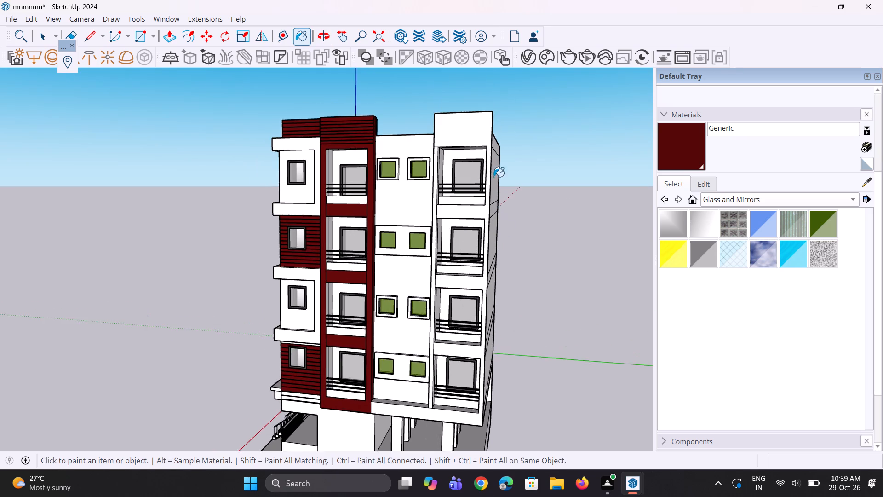
Paint the front face and the narrow front strip beside the green windows on the far-end balcony frame dark red.
scroll(493, 177, up, 1)
click(467, 137)
scroll(452, 153, up, 10)
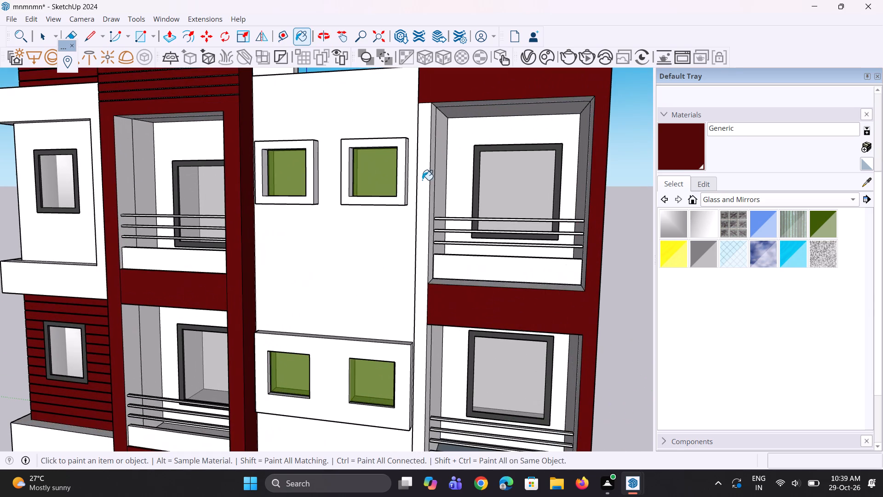
click(422, 180)
Paint the front inner reveals of the far-end frame's top balcony dark red: both sides, the sill ledge and the ceiling strip.
scroll(431, 235, up, 2)
click(432, 239)
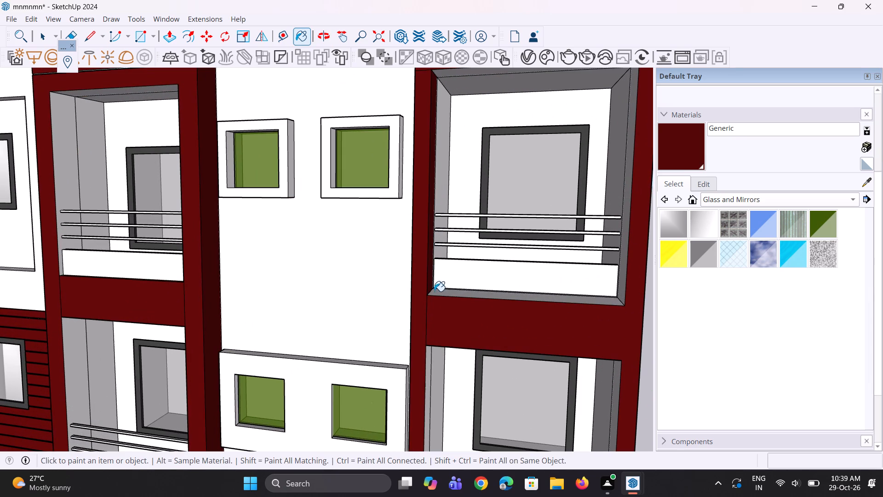
click(442, 295)
middle_drag(528, 306, 558, 302)
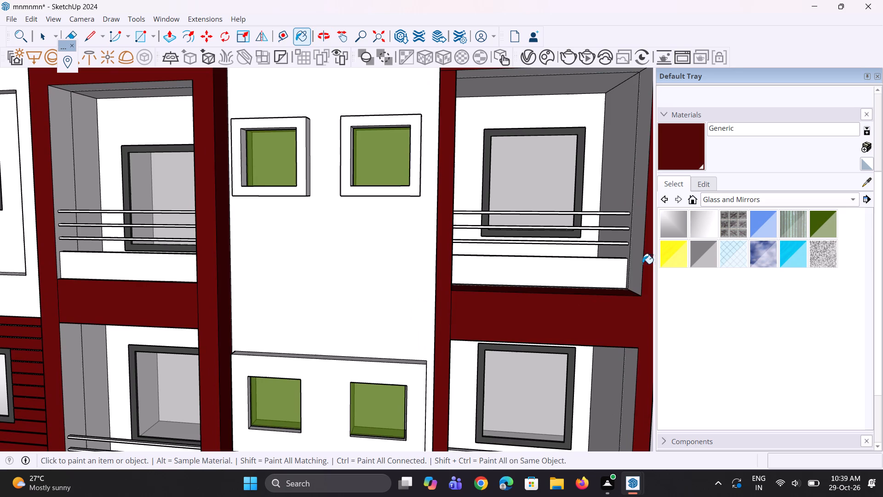
click(637, 267)
scroll(547, 362, down, 5)
middle_drag(547, 349, 539, 246)
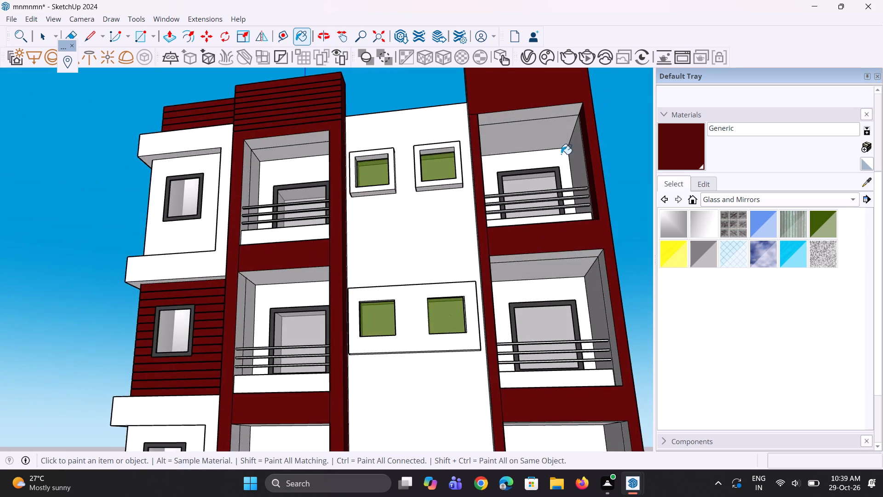
scroll(566, 110, up, 2)
click(566, 113)
Paint the far-end balcony frame's outer side face toward the green windows dark red.
middle_drag(476, 258, 611, 289)
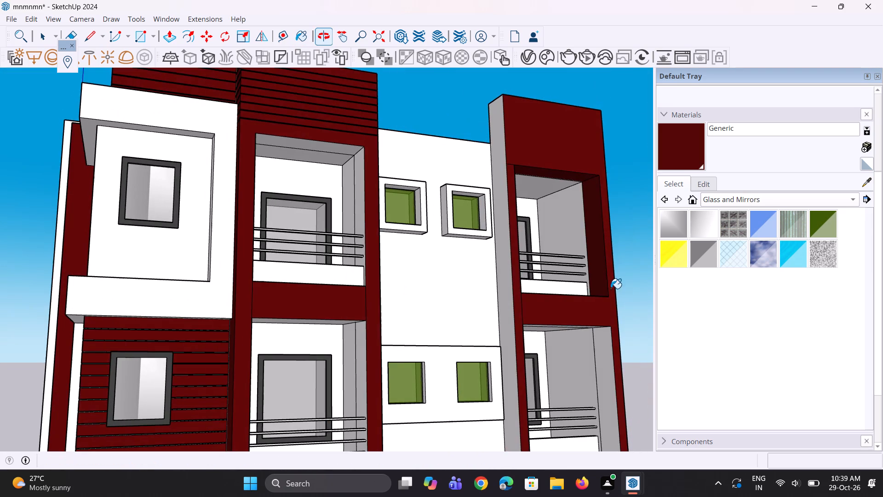
click(500, 311)
Paint both side reveals and the front ceiling strip of the far-end balcony second from the top dark red.
click(603, 372)
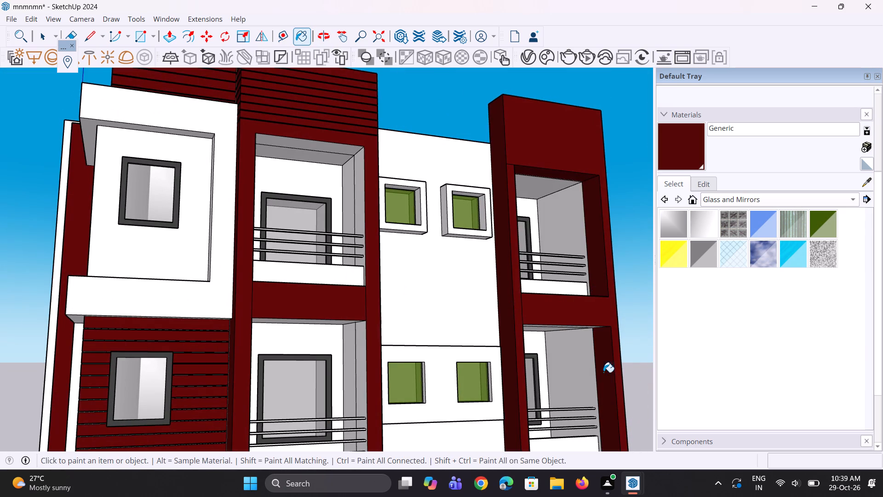
middle_drag(606, 381, 441, 357)
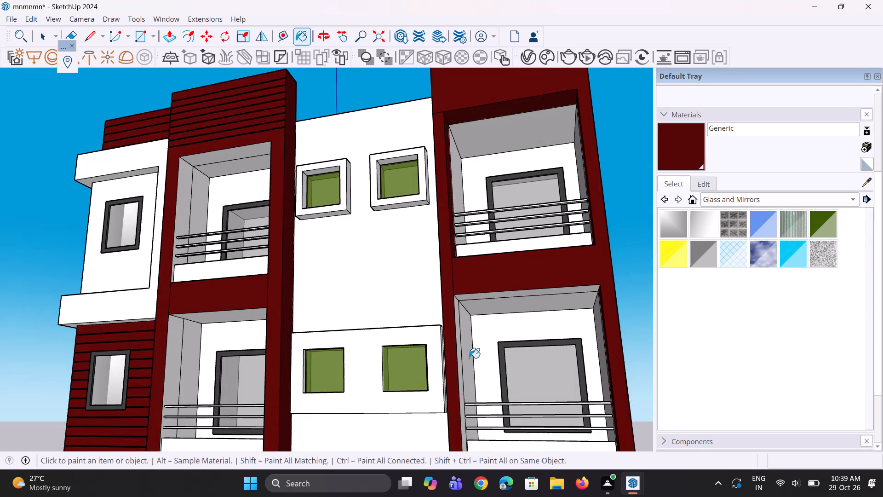
scroll(481, 349, up, 4)
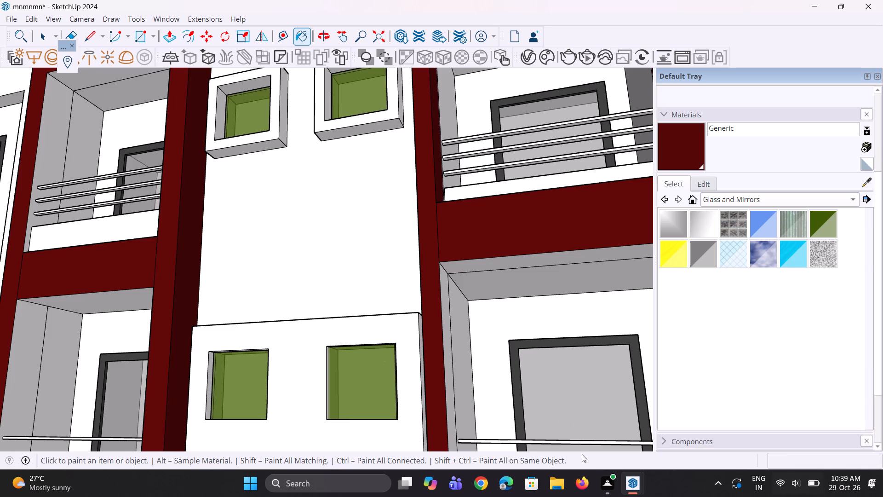
scroll(513, 222, up, 1)
scroll(499, 217, down, 4)
middle_drag(501, 291, 451, 291)
scroll(395, 295, up, 2)
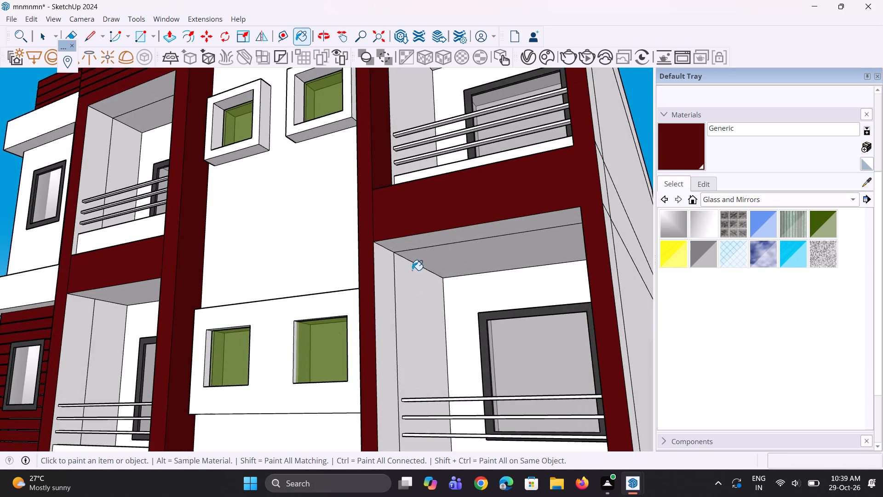
scroll(412, 270, up, 1)
click(383, 257)
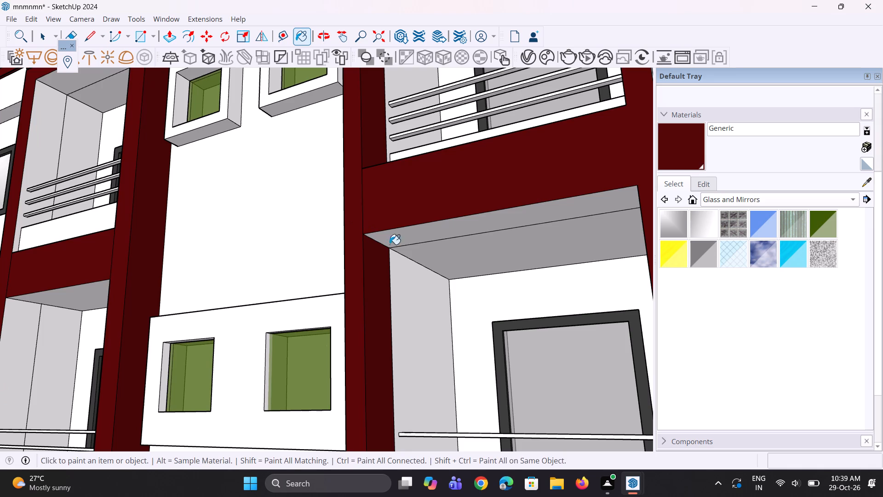
click(411, 237)
Paint the thin sill ledge in front of the same balcony's parapet dark red, keeping the parapet white.
scroll(155, 206, down, 9)
middle_drag(215, 284, 240, 326)
scroll(273, 346, up, 5)
scroll(293, 380, up, 3)
click(298, 376)
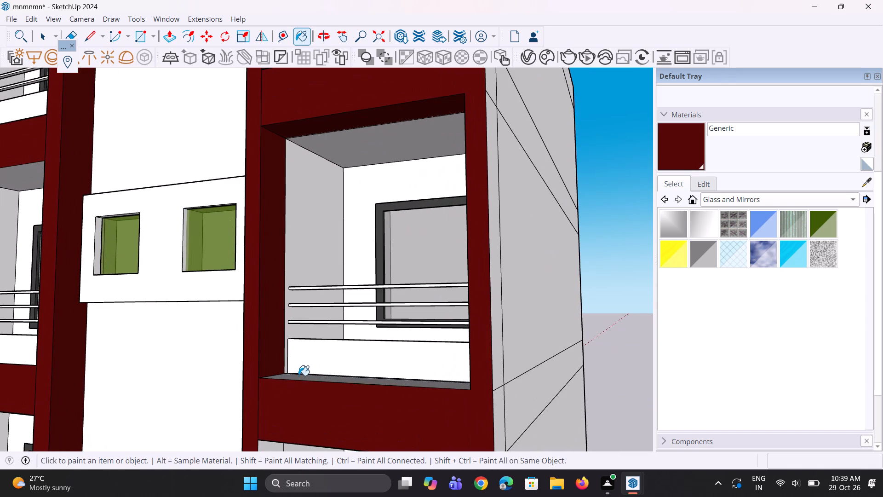
click(303, 378)
Paint both side reveals and the front ceiling strip of the far-end balcony second from the bottom dark red.
scroll(330, 287, down, 4)
middle_drag(347, 299, 513, 279)
scroll(437, 290, down, 4)
middle_drag(432, 225, 238, 263)
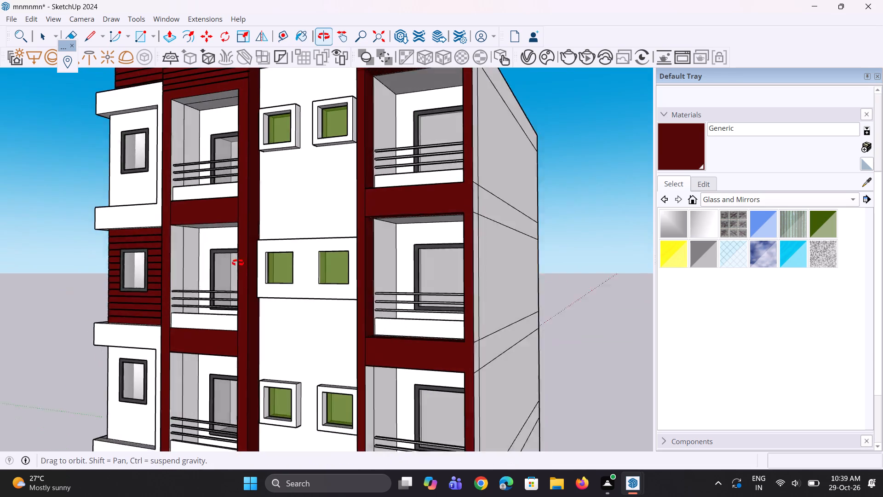
middle_drag(238, 263, 273, 79)
scroll(383, 266, up, 3)
click(373, 273)
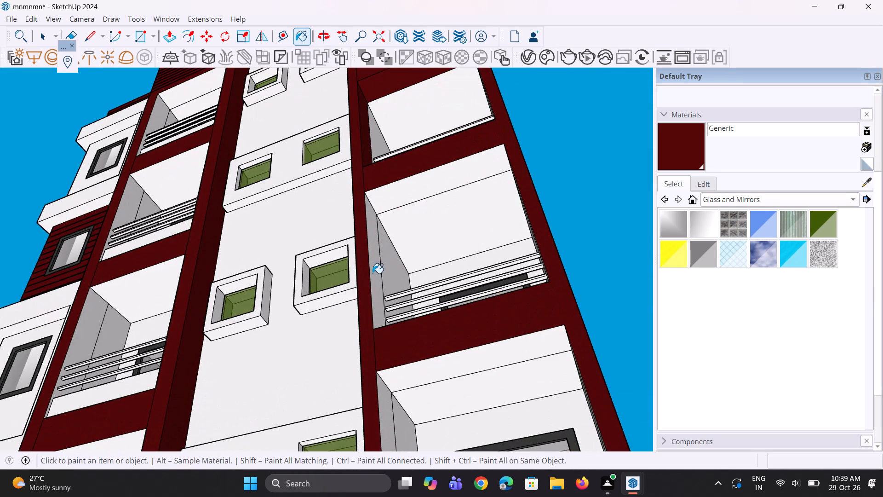
click(404, 205)
click(424, 188)
middle_drag(455, 195, 586, 308)
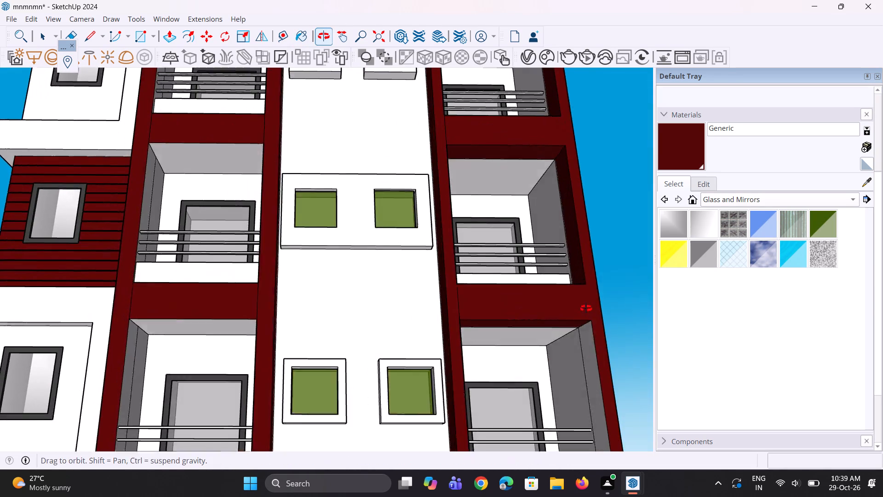
middle_drag(586, 308, 587, 309)
click(591, 368)
Paint the thin sill ledge below the parapet of the far-end balcony second from the bottom dark red.
scroll(341, 86, down, 9)
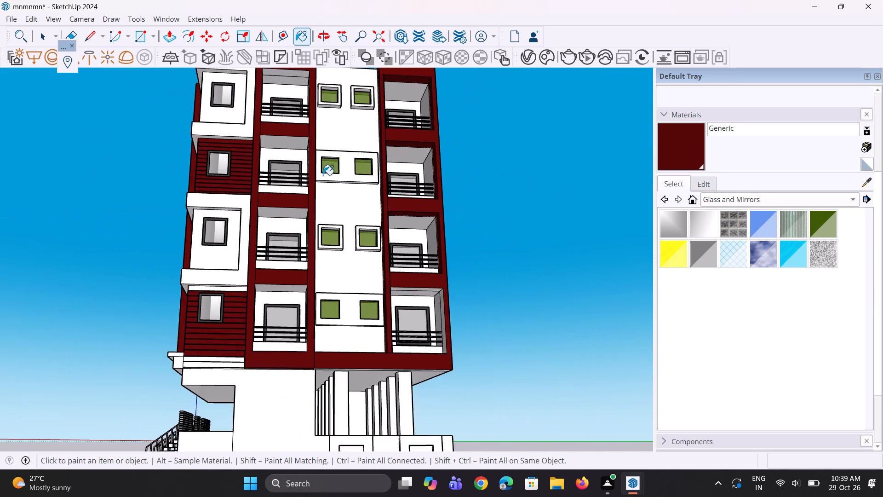
middle_drag(320, 141, 335, 313)
scroll(331, 307, up, 1)
scroll(383, 324, up, 8)
click(423, 319)
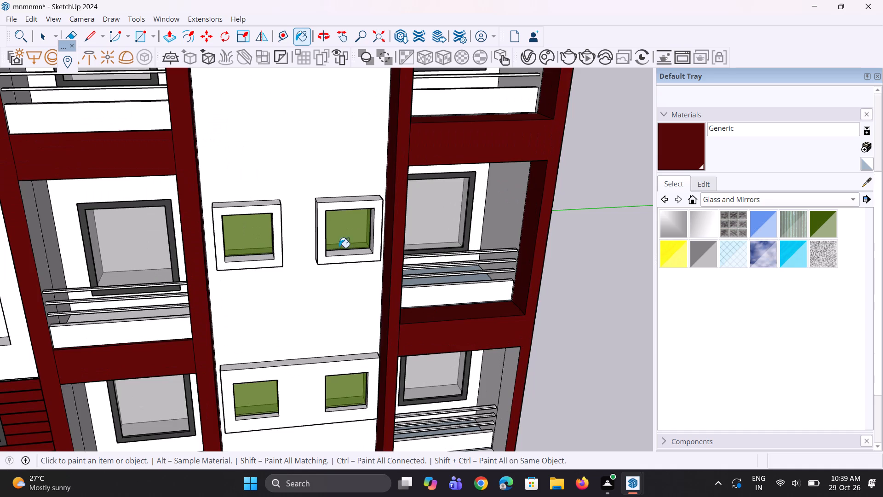
Paint the sill ledge and both side reveals of the lowest far-end balcony dark red.
scroll(297, 238, down, 5)
middle_drag(385, 381, 254, 390)
scroll(290, 394, up, 2)
click(290, 391)
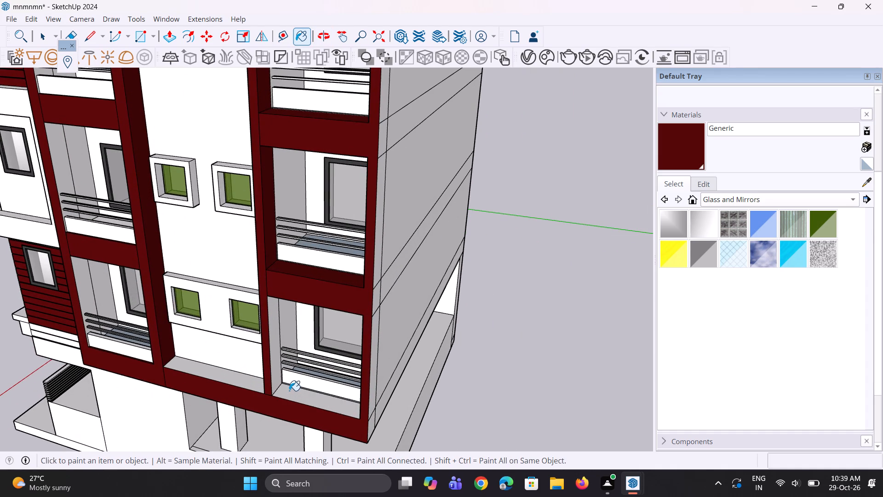
click(273, 375)
middle_drag(298, 393, 433, 353)
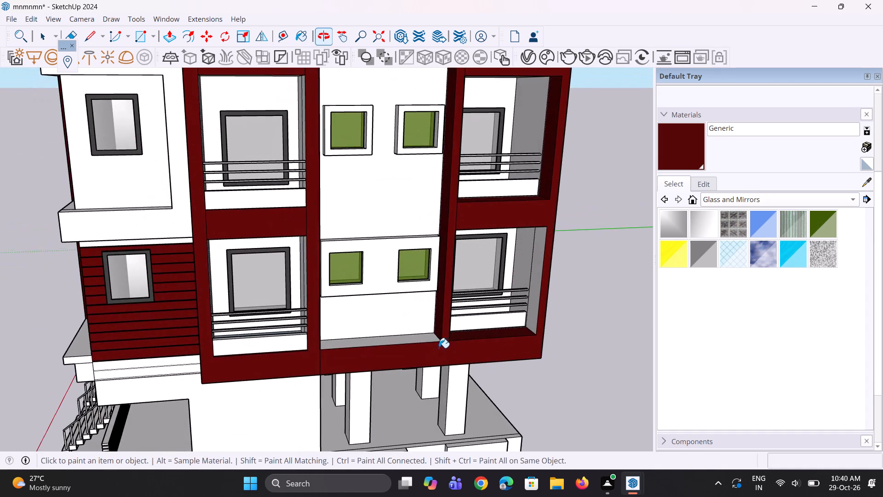
scroll(498, 312, up, 4)
click(548, 305)
Paint the front ceiling strip of the lowest far-end balcony dark red.
middle_drag(545, 311, 488, 196)
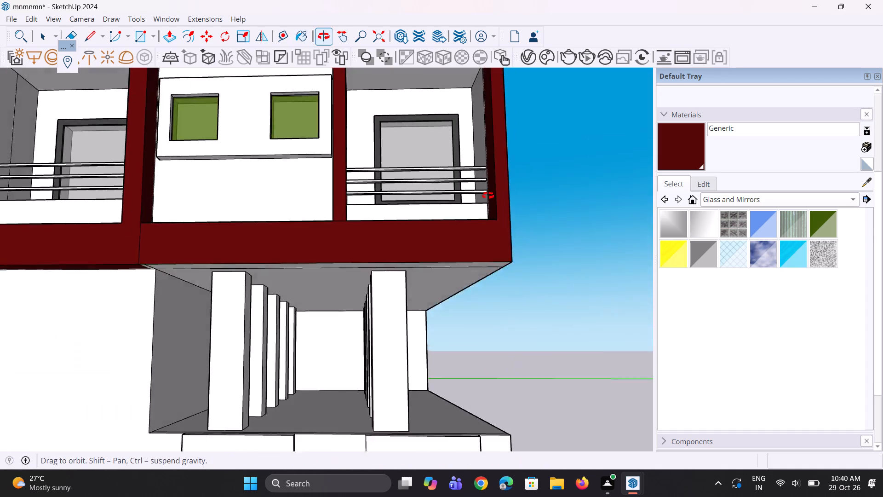
middle_drag(488, 196, 486, 202)
scroll(501, 340, down, 5)
middle_drag(492, 294, 477, 251)
scroll(447, 172, up, 2)
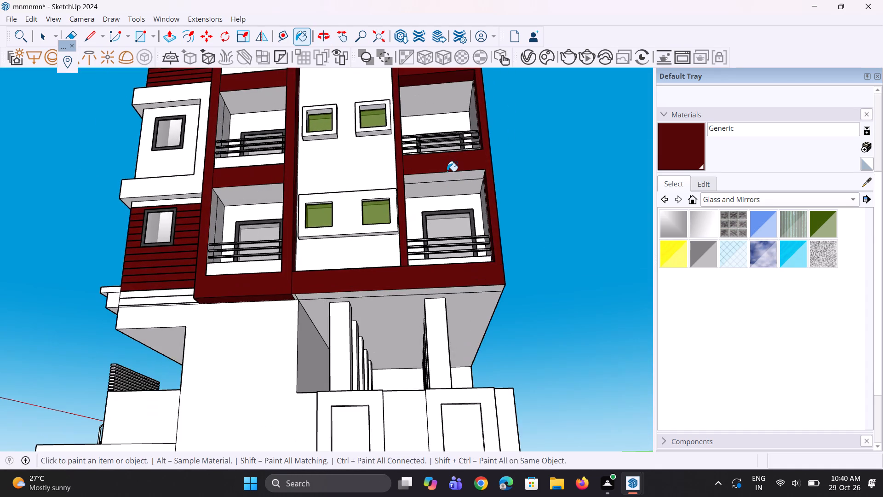
scroll(447, 171, up, 3)
click(454, 177)
Draw a vertical line about 3' 3 5/16" long across the bottom red band, in line with the far-end balcony frame's inner edge.
middle_drag(448, 184, 459, 275)
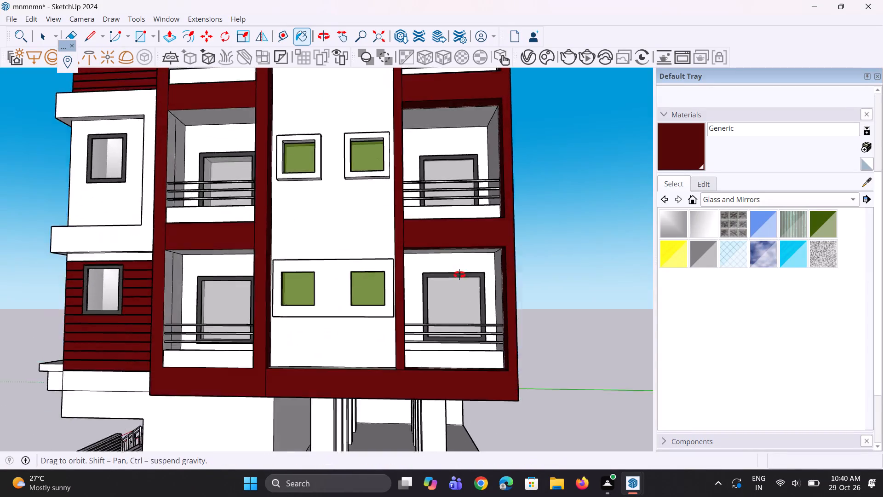
middle_drag(459, 275, 461, 279)
scroll(454, 281, down, 5)
middle_drag(389, 248, 399, 328)
scroll(400, 386, up, 5)
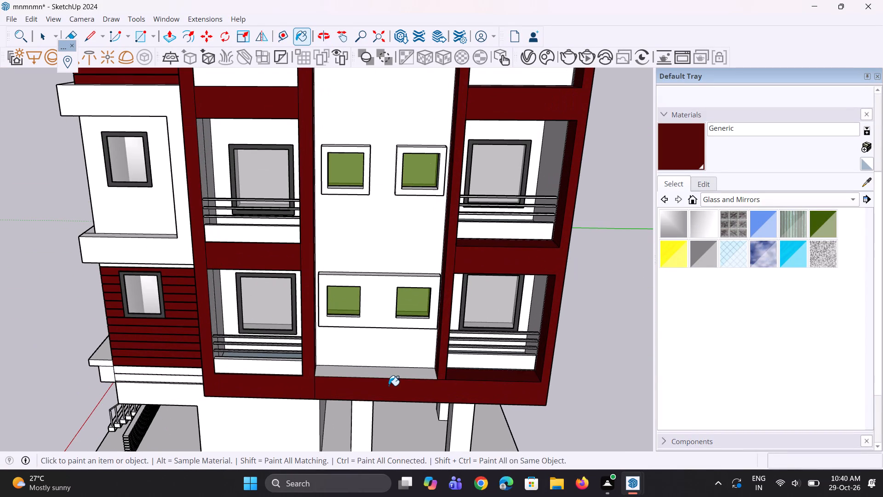
scroll(373, 375, down, 4)
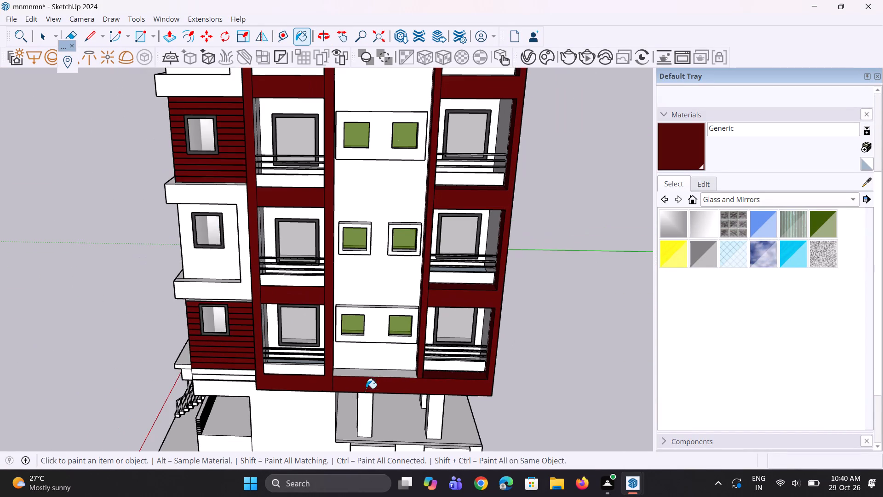
scroll(361, 394, up, 1)
middle_drag(360, 394, 315, 350)
scroll(302, 373, up, 5)
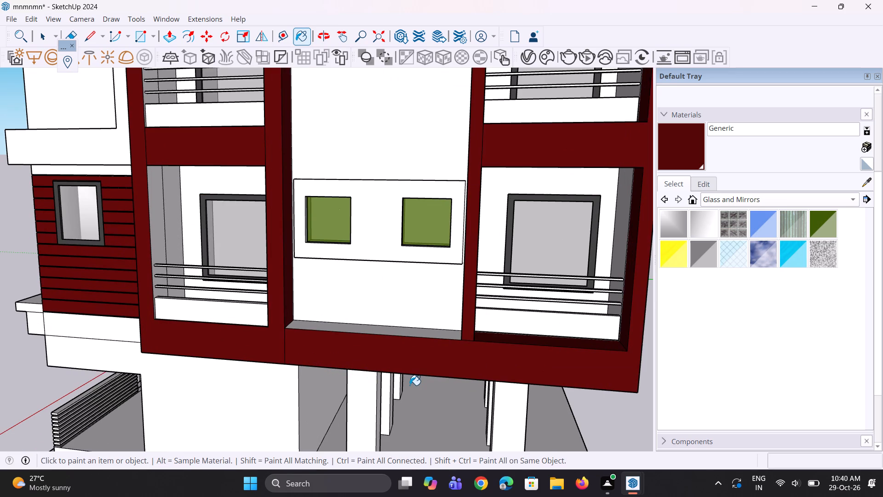
key(l)
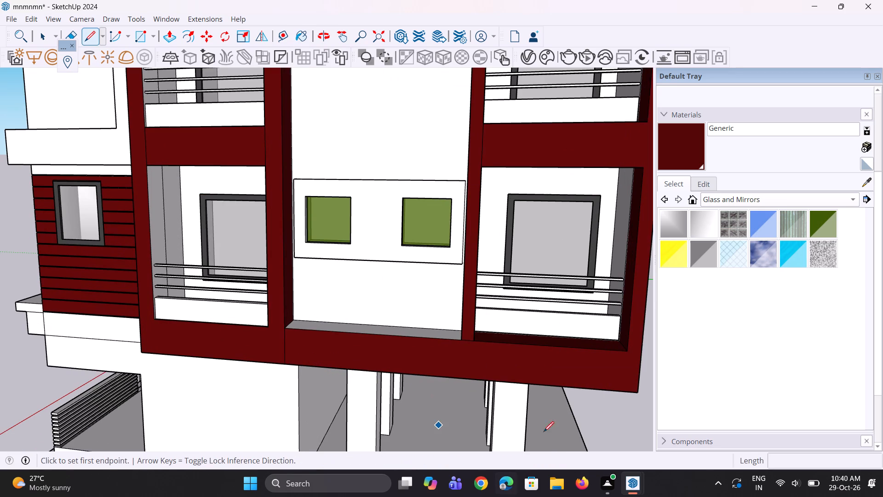
scroll(538, 420, up, 1)
scroll(471, 346, up, 5)
click(444, 318)
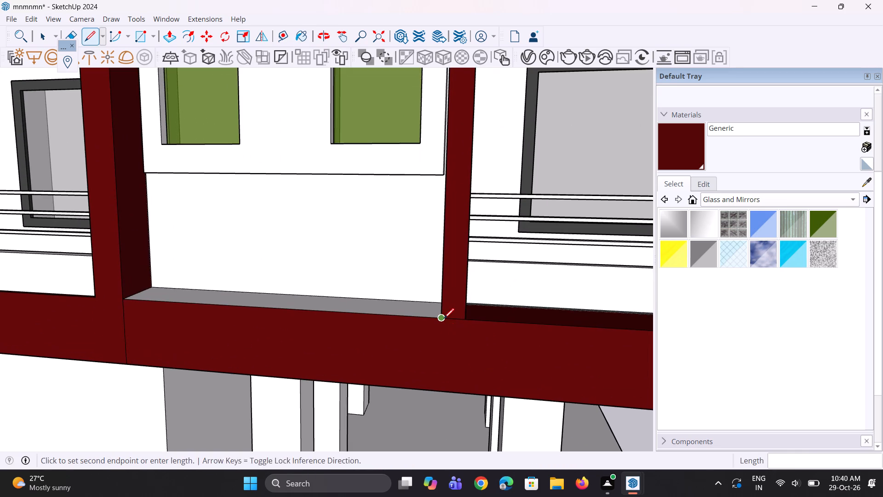
click(444, 393)
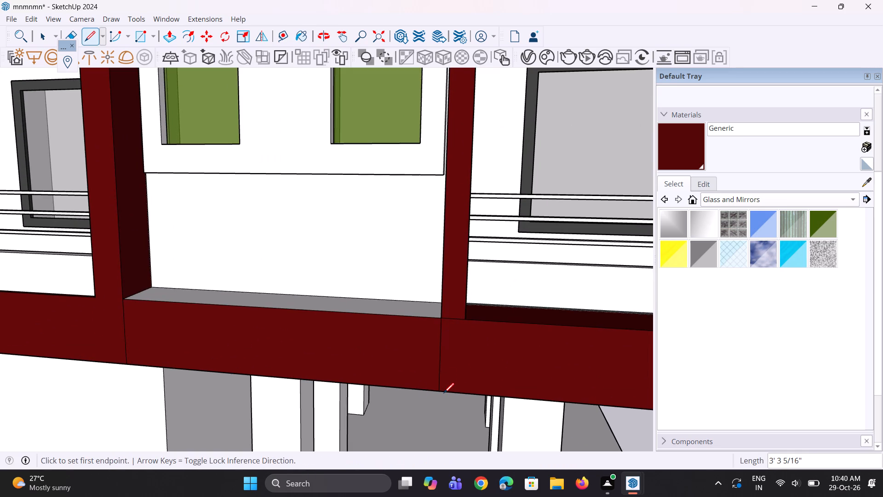
Push the bottom band section between the two balcony frames back 2' 9", flush with the middle wall.
key(p)
click(368, 354)
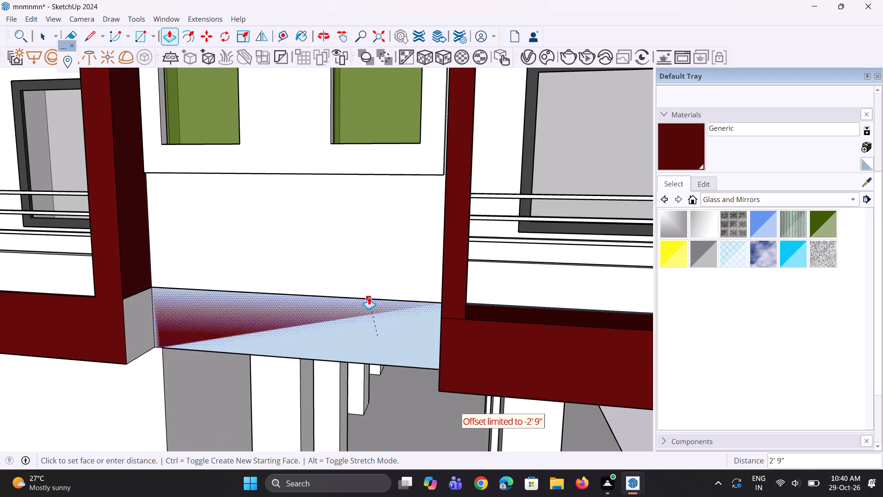
click(372, 295)
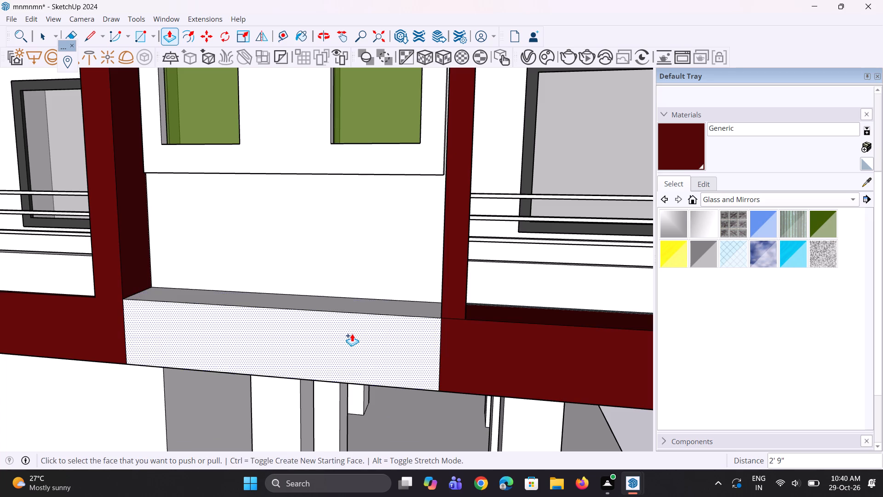
click(351, 334)
click(383, 293)
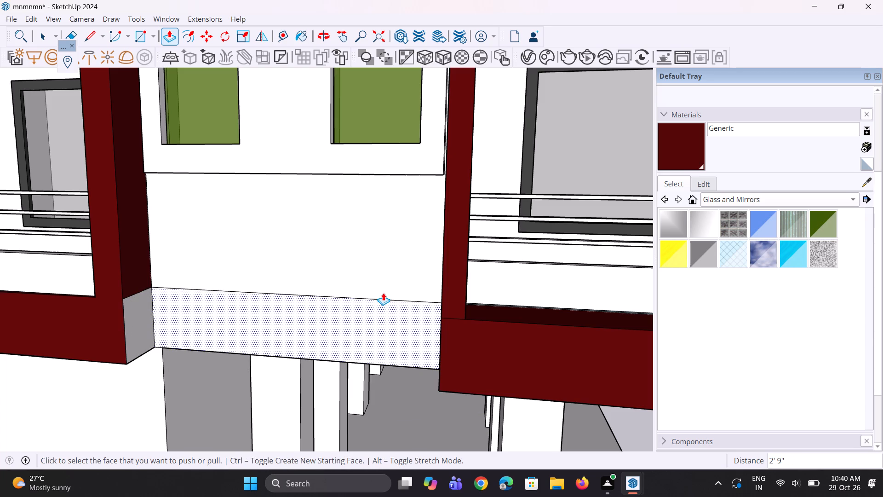
scroll(305, 326, down, 3)
key(space)
key(space)
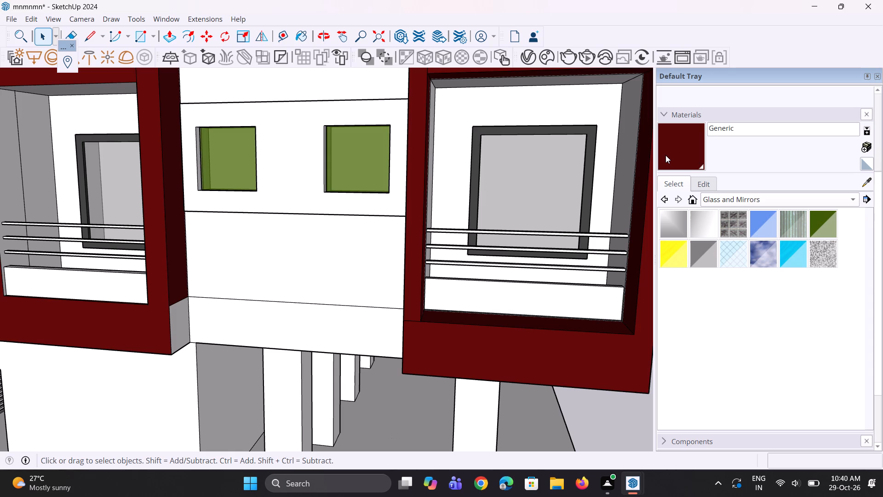
Paint the exposed inner side faces at the base of both balcony frames dark red.
click(665, 155)
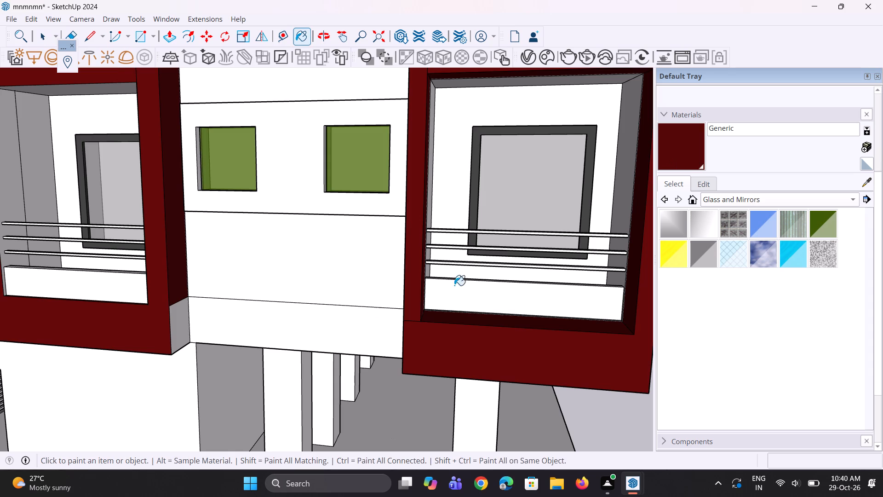
scroll(305, 320, up, 1)
scroll(179, 305, up, 6)
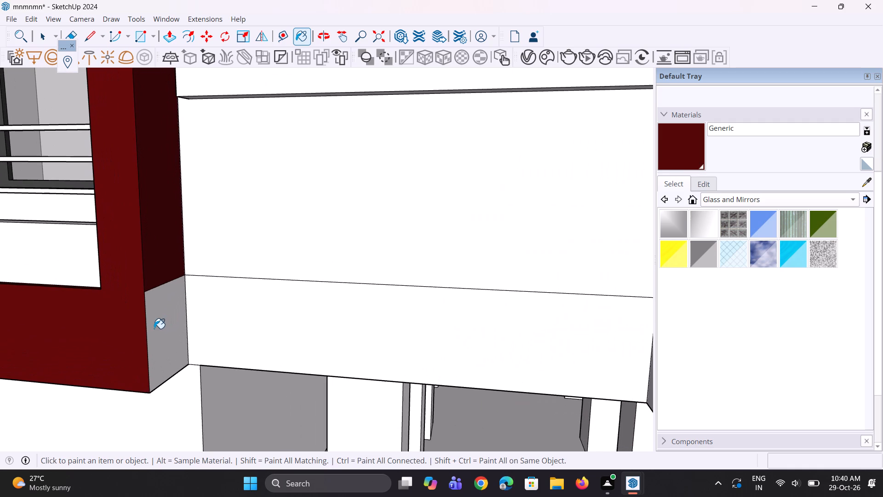
click(154, 329)
scroll(160, 329, down, 5)
middle_drag(482, 409, 533, 381)
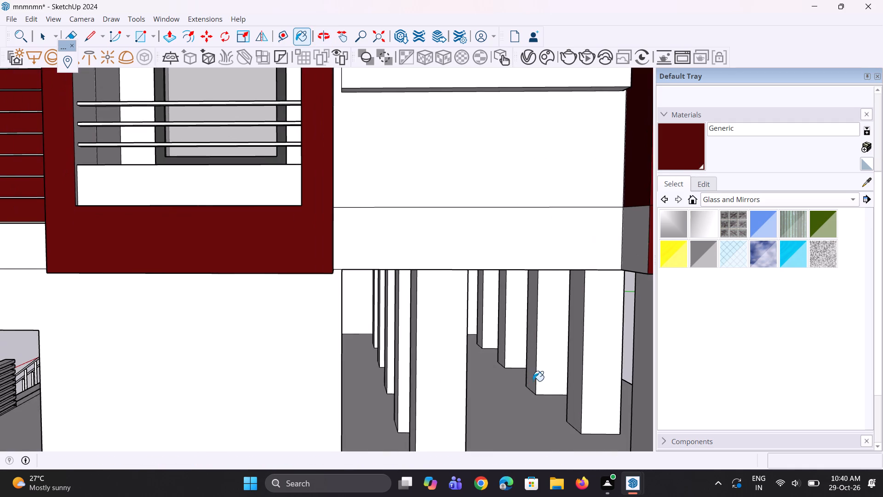
scroll(371, 320, down, 4)
middle_drag(491, 246, 532, 260)
scroll(511, 301, up, 3)
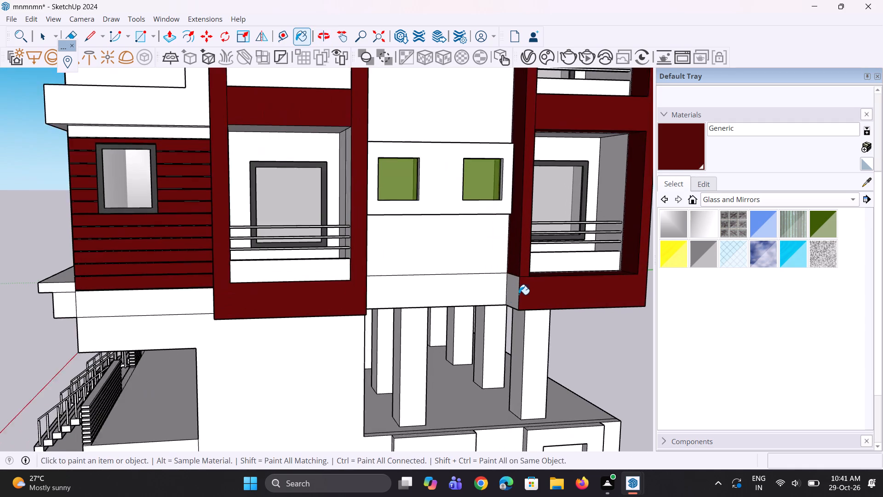
click(520, 292)
scroll(520, 292, up, 2)
click(516, 286)
scroll(516, 286, up, 3)
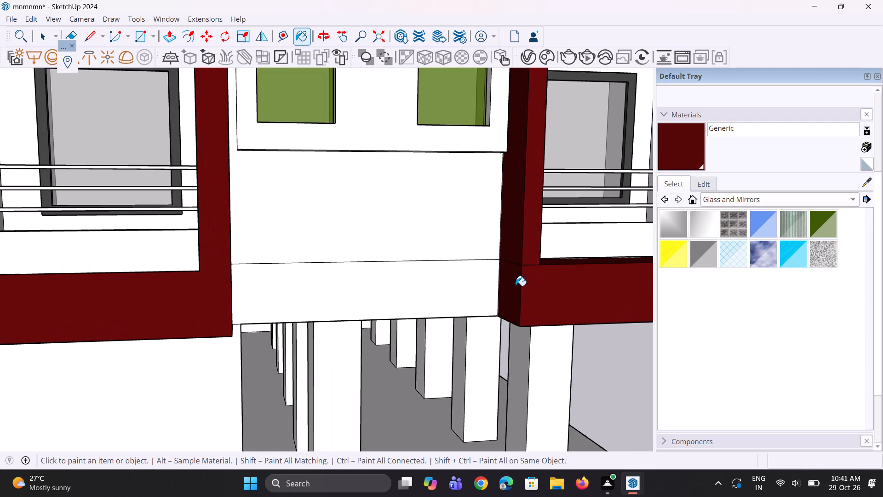
middle_drag(508, 283, 476, 282)
Erase the leftover horizontal seam across the base of the white middle wall.
key(e)
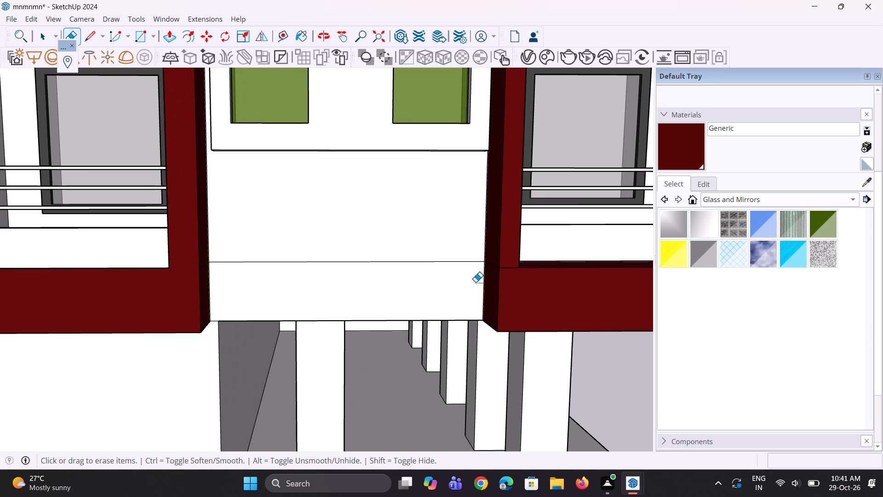
click(282, 262)
scroll(248, 282, down, 3)
scroll(248, 322, down, 4)
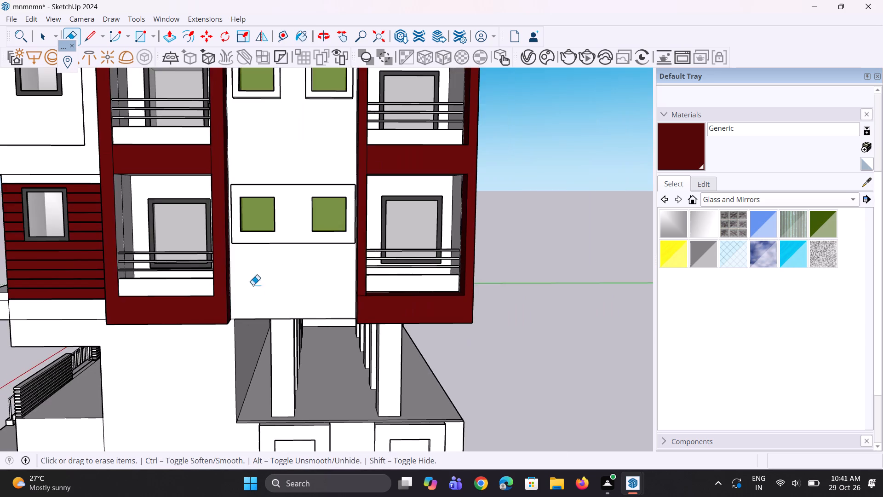
Paint the outer side edge of the far-end balcony frame dark red along the top storey and the slab strip below it.
middle_drag(253, 285, 209, 325)
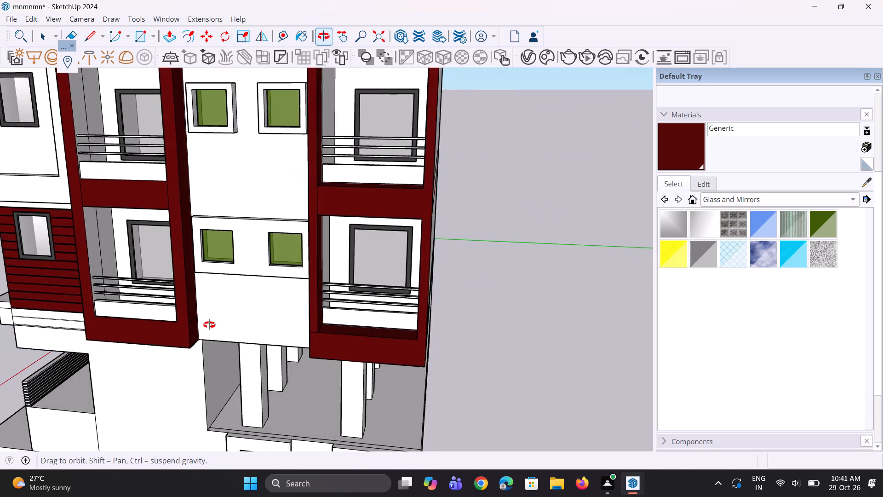
middle_drag(209, 325, 228, 323)
scroll(241, 314, down, 5)
middle_drag(238, 244, 166, 270)
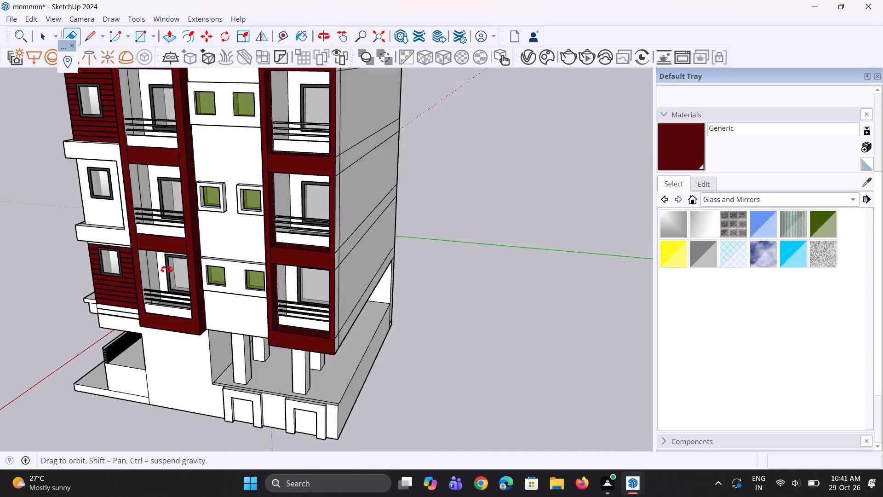
middle_drag(166, 270, 139, 279)
scroll(142, 301, down, 5)
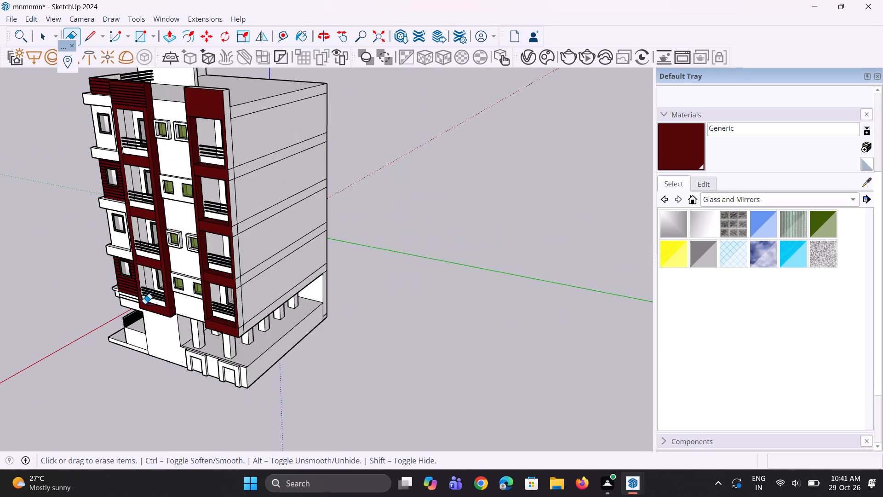
scroll(145, 304, down, 5)
middle_drag(163, 293, 196, 252)
scroll(218, 226, up, 2)
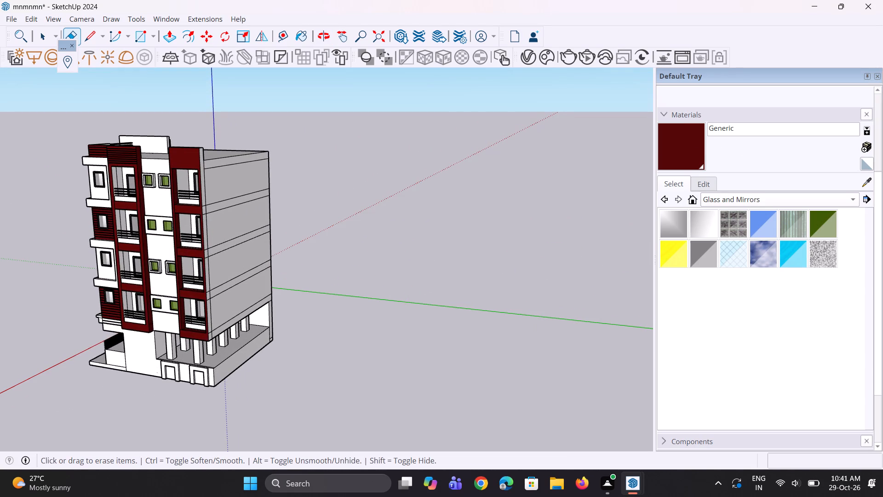
click(681, 149)
scroll(187, 192, up, 6)
scroll(224, 188, up, 3)
click(197, 140)
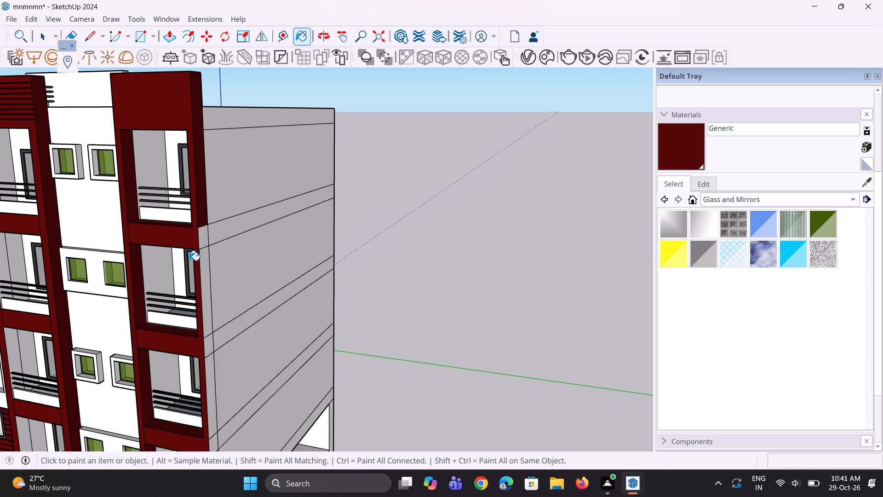
scroll(195, 248, up, 2)
click(207, 245)
Continue painting the outer side edge of the far-end balcony frame dark red down the lower storeys.
scroll(201, 224, down, 2)
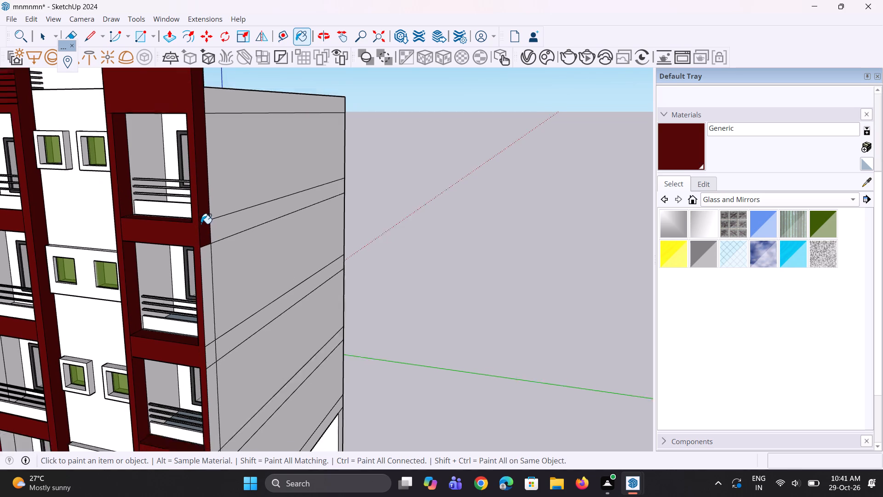
scroll(201, 224, down, 1)
scroll(200, 284, up, 2)
click(206, 277)
scroll(205, 243, down, 4)
scroll(207, 312, up, 3)
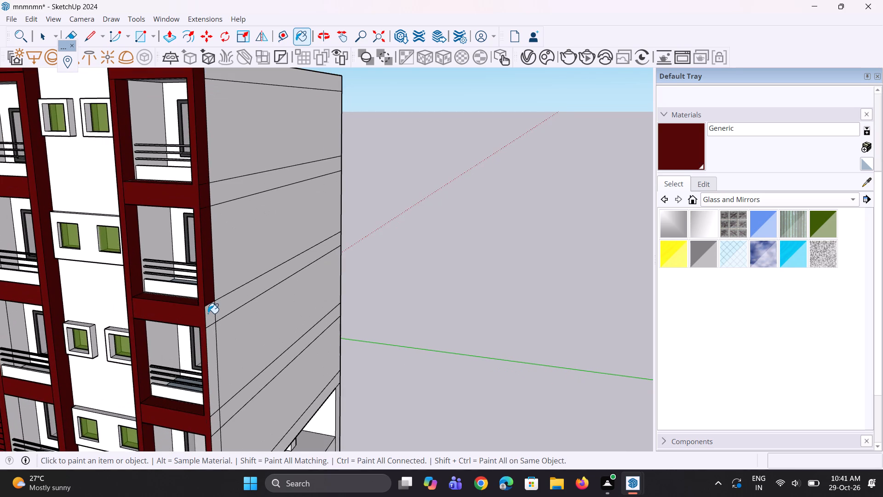
click(208, 313)
scroll(205, 261, down, 4)
scroll(208, 333, up, 2)
click(215, 327)
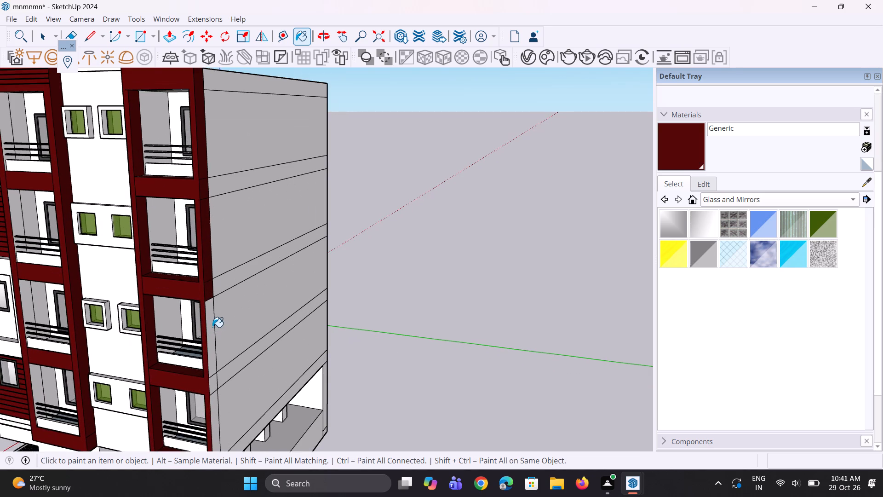
click(212, 327)
scroll(198, 294, down, 5)
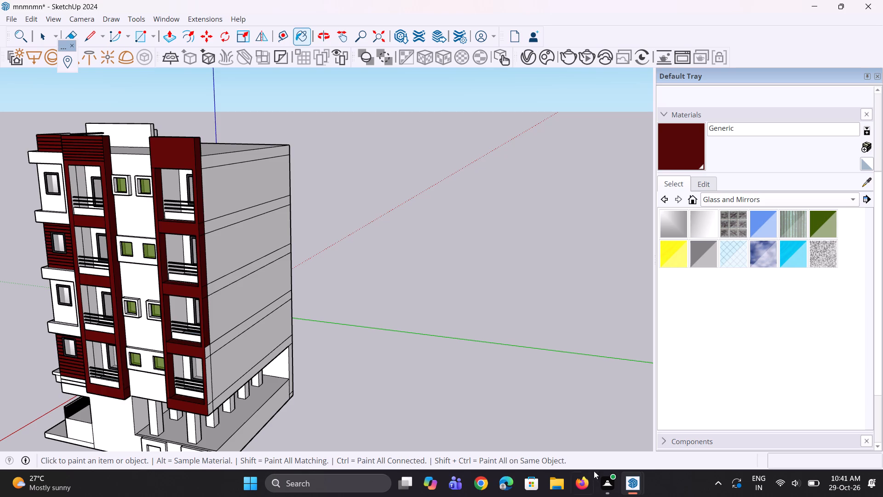
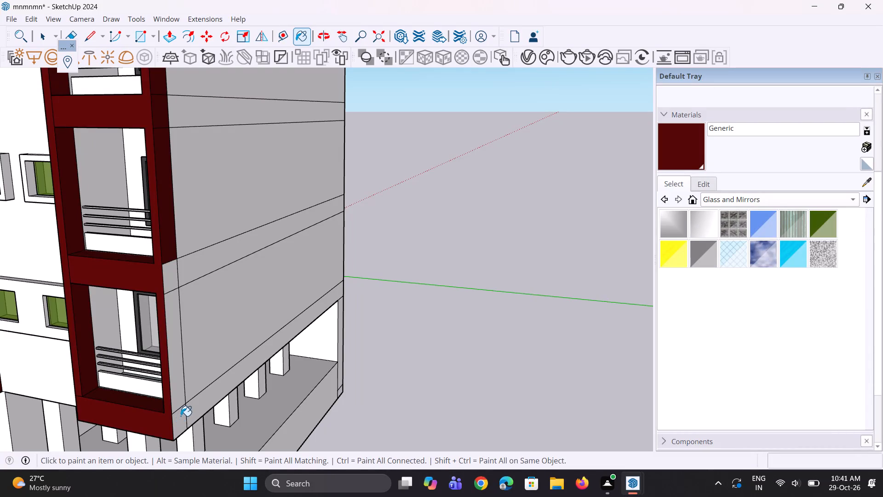
Paint the outer side edge of the far-end balcony frame dark red along the lowest storey and the slab strip above it.
click(181, 416)
click(177, 391)
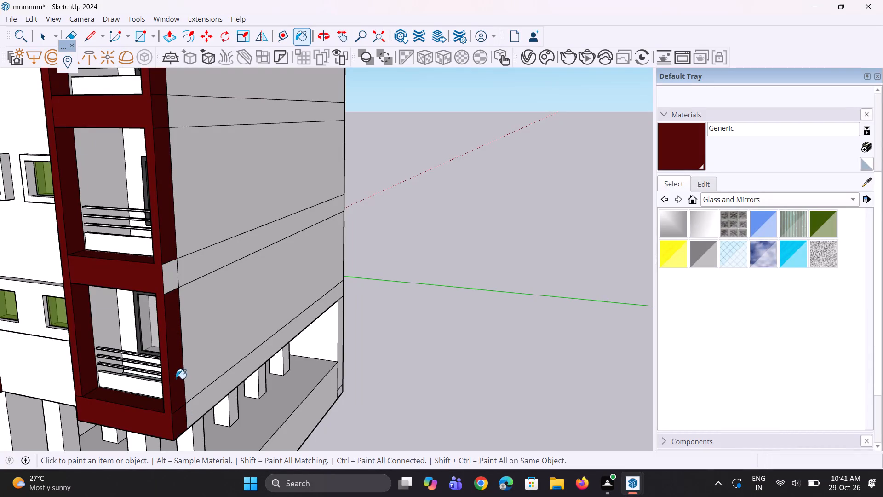
scroll(172, 311, up, 2)
click(172, 274)
scroll(212, 319, down, 6)
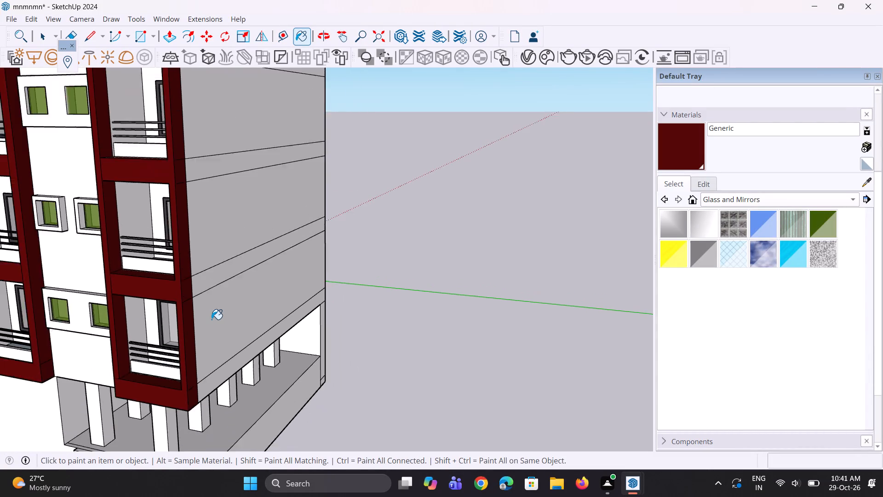
Pull the wall panels around the second and fourth window rows from the top of the white middle wall outward about 7 5/8".
scroll(209, 324, down, 11)
middle_drag(183, 298, 509, 261)
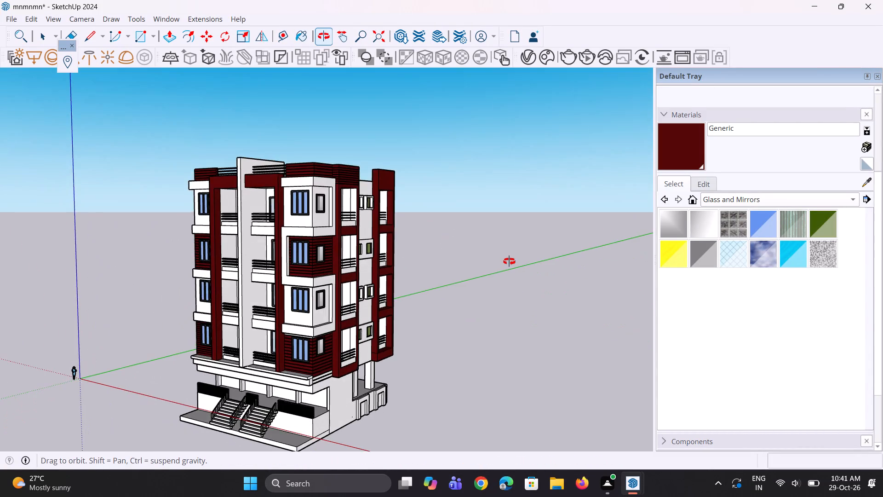
middle_drag(509, 261, 360, 253)
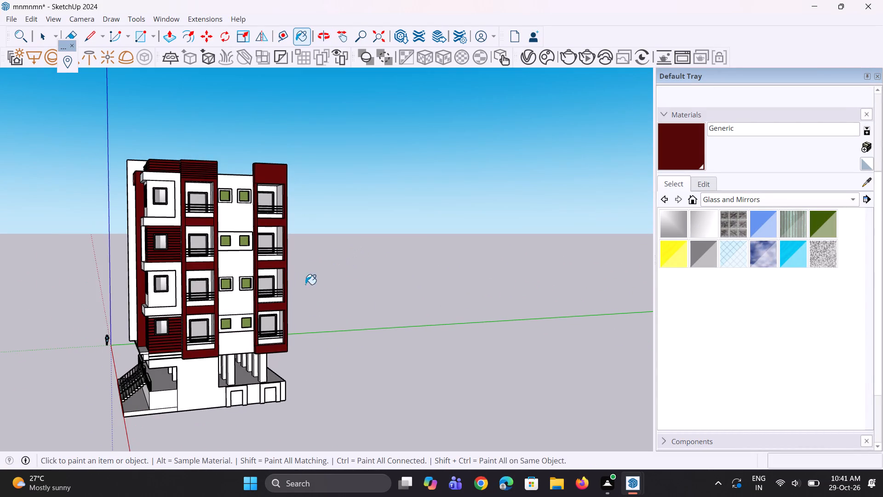
scroll(279, 300, down, 1)
scroll(228, 343, up, 5)
middle_drag(246, 319, 229, 316)
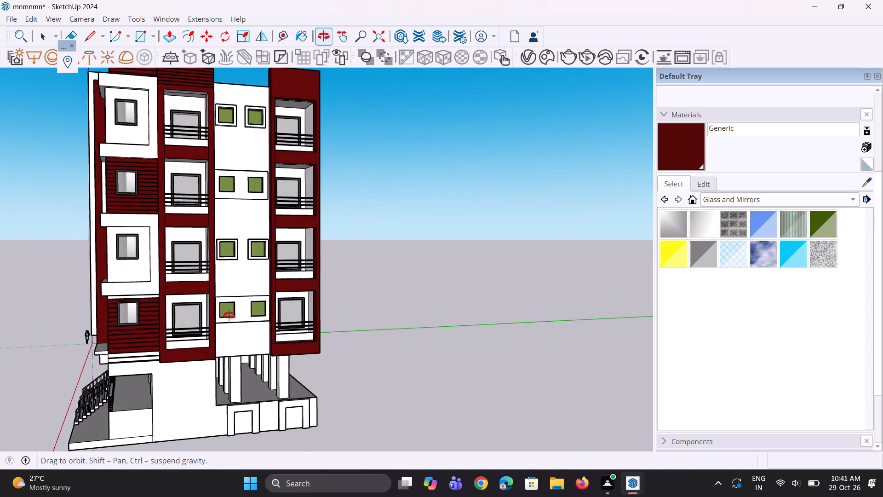
middle_drag(229, 316, 232, 225)
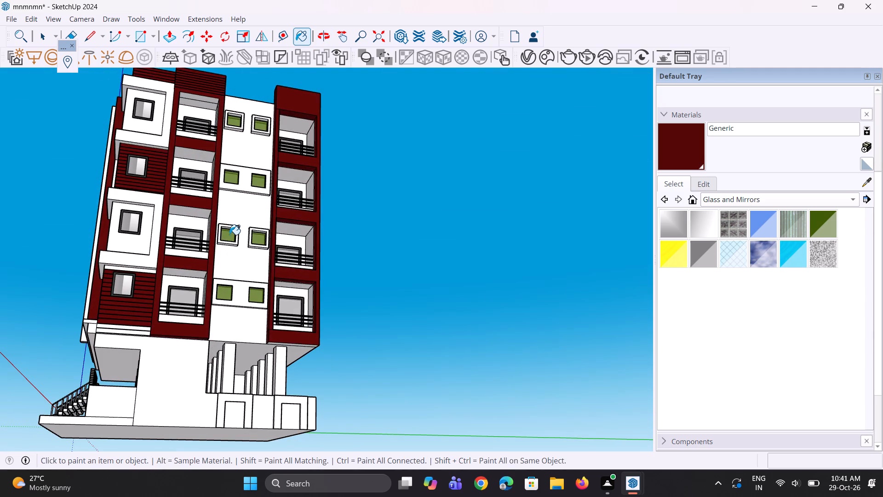
key(p)
scroll(231, 213, up, 5)
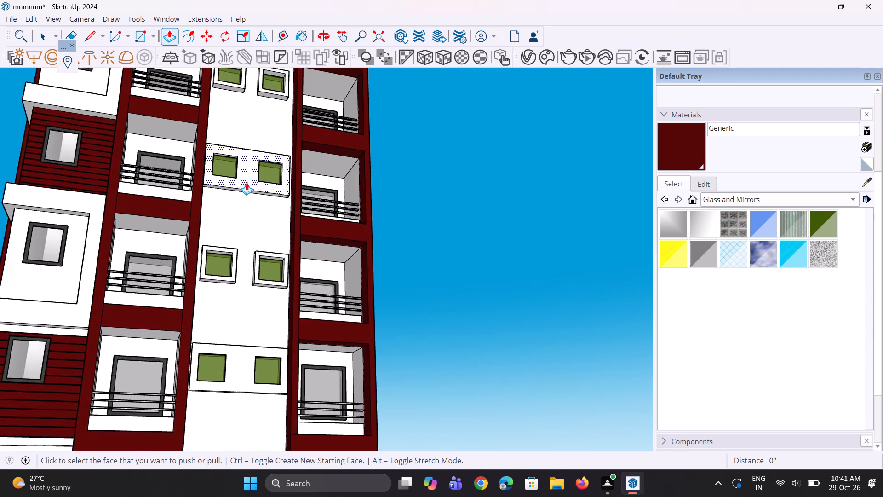
scroll(247, 182, up, 2)
click(247, 178)
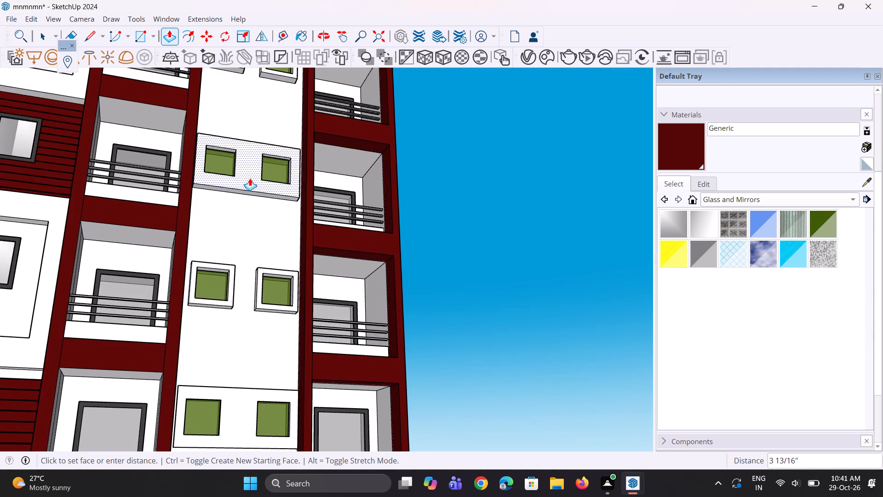
click(253, 179)
scroll(255, 169, down, 3)
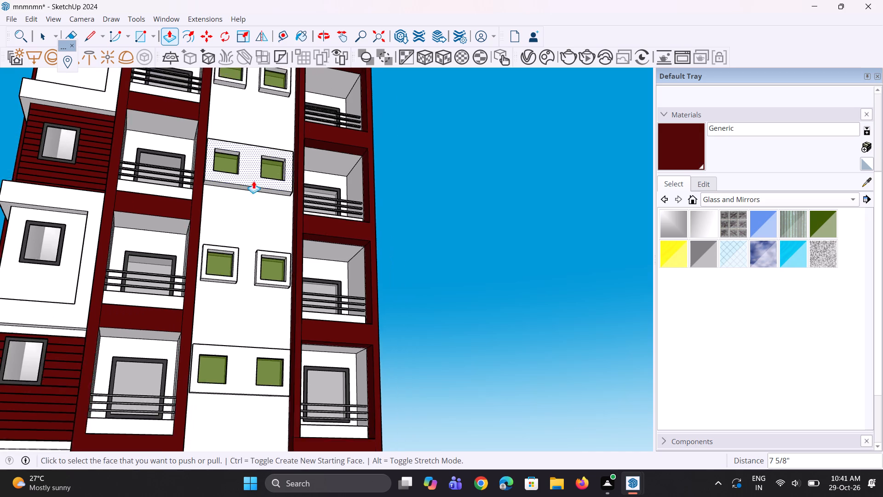
double_click(235, 349)
Draw a vertical line about 25' 11 5/8" long between the two raised window panels, passing between the third-row windows.
middle_drag(250, 287, 247, 335)
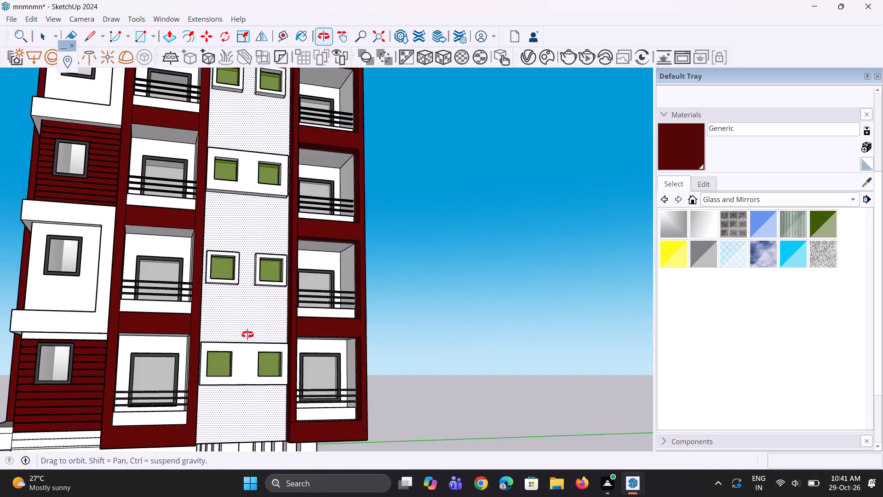
middle_drag(247, 335, 247, 358)
key(space)
key(space)
scroll(241, 206, up, 5)
key(space)
middle_drag(240, 326, 235, 325)
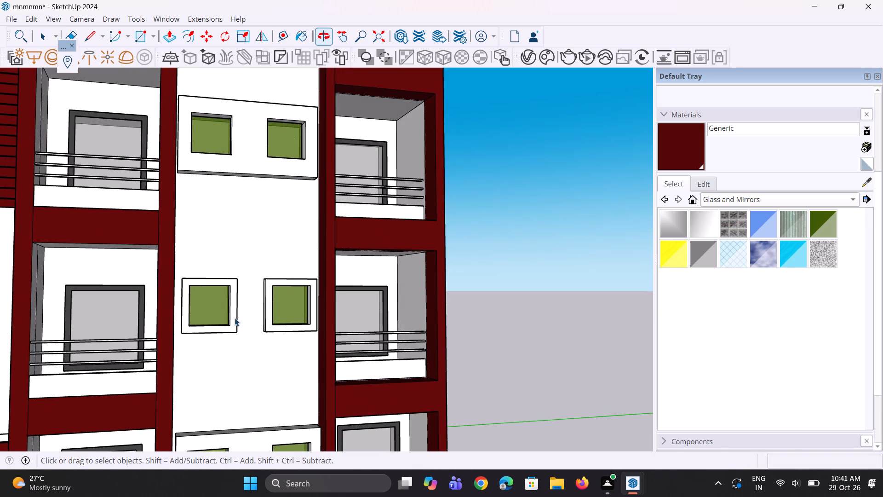
key(l)
scroll(235, 295, up, 1)
middle_drag(235, 294, 252, 200)
scroll(256, 170, up, 2)
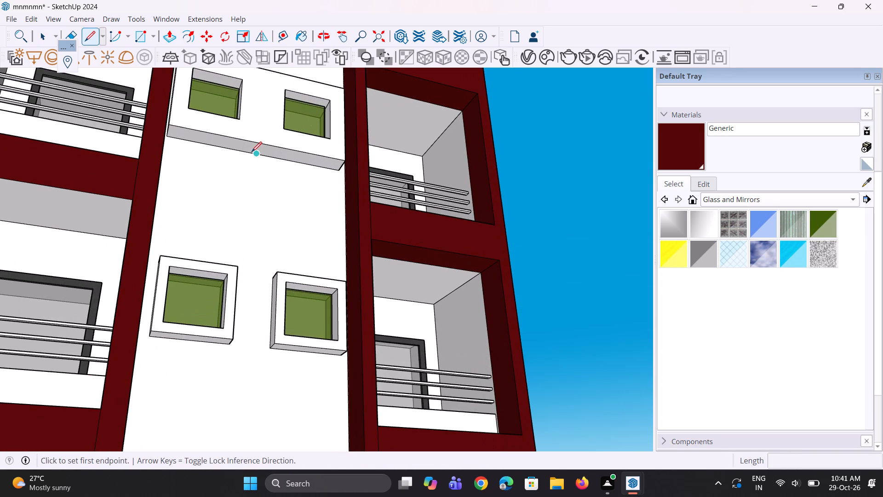
click(251, 152)
scroll(263, 237, down, 9)
middle_drag(254, 283, 241, 417)
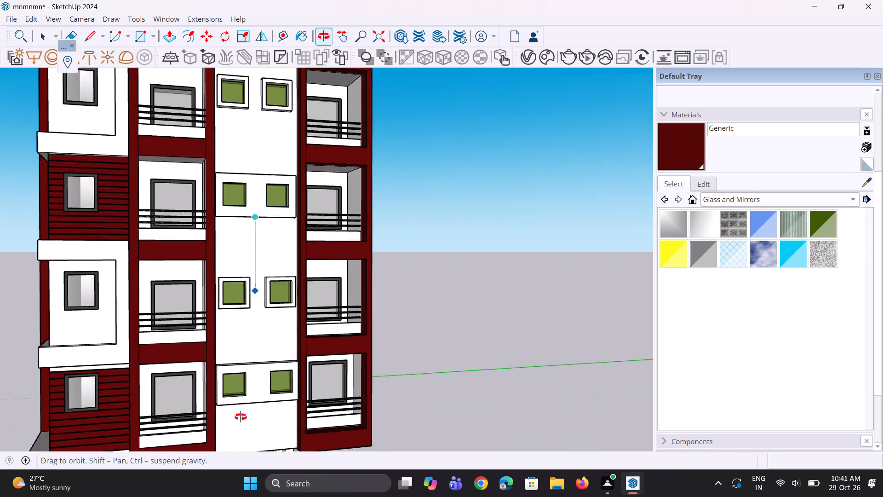
middle_drag(241, 417, 241, 421)
scroll(263, 370, up, 3)
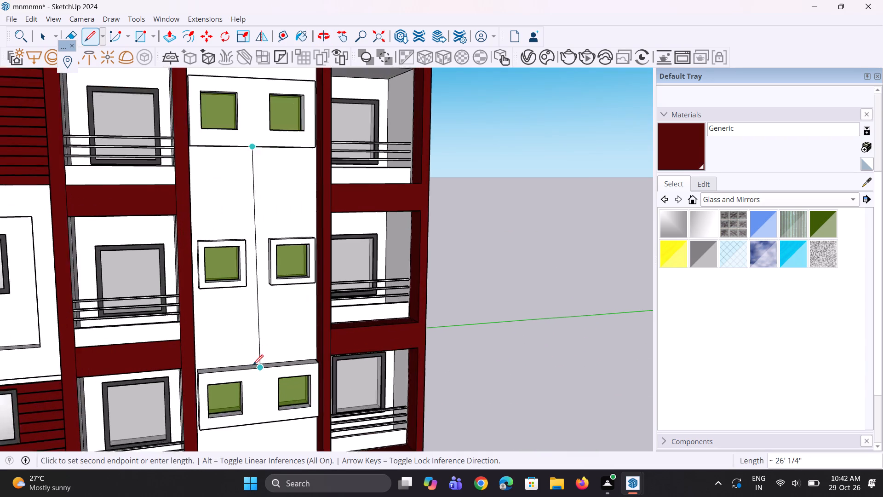
scroll(253, 365, up, 5)
click(257, 362)
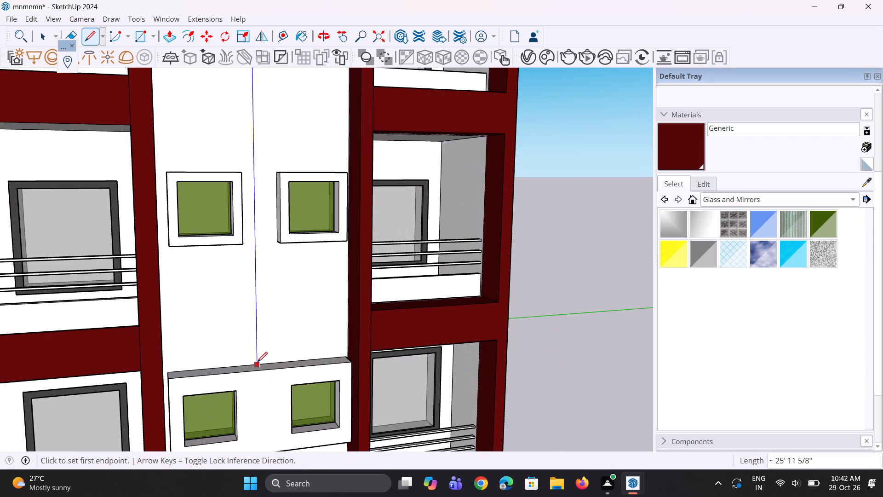
Move the vertical line sideways about 8 9/16" along the top edge of the lower raised panel.
key(space)
key(space)
click(257, 347)
scroll(257, 352, up, 2)
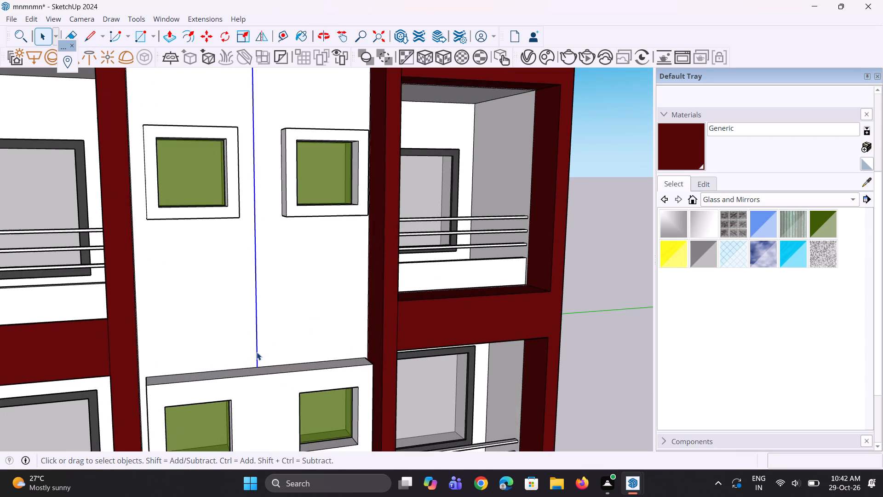
key(m)
scroll(252, 363, up, 5)
click(260, 366)
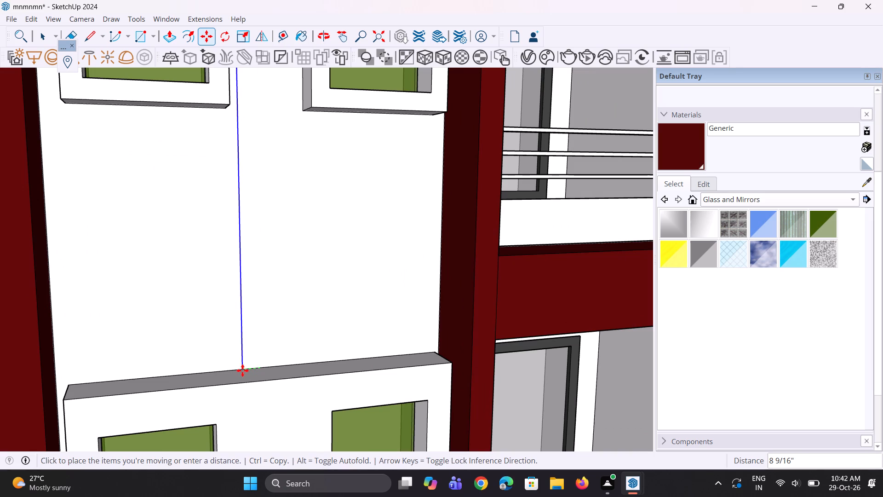
click(241, 370)
Copy the vertical line 6" sideways to form a narrow vertical strip between the third-row windows.
middle_drag(287, 368, 243, 375)
scroll(243, 375, down, 6)
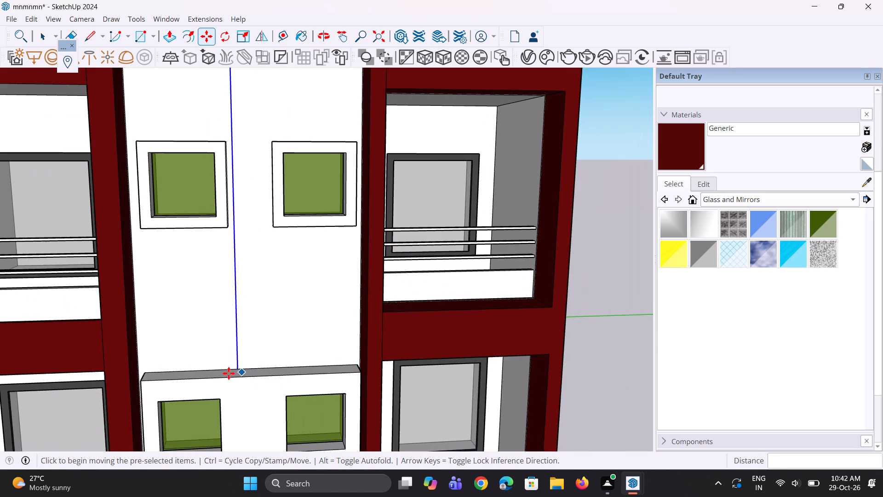
scroll(228, 373, up, 3)
key(m)
scroll(235, 369, up, 2)
click(240, 367)
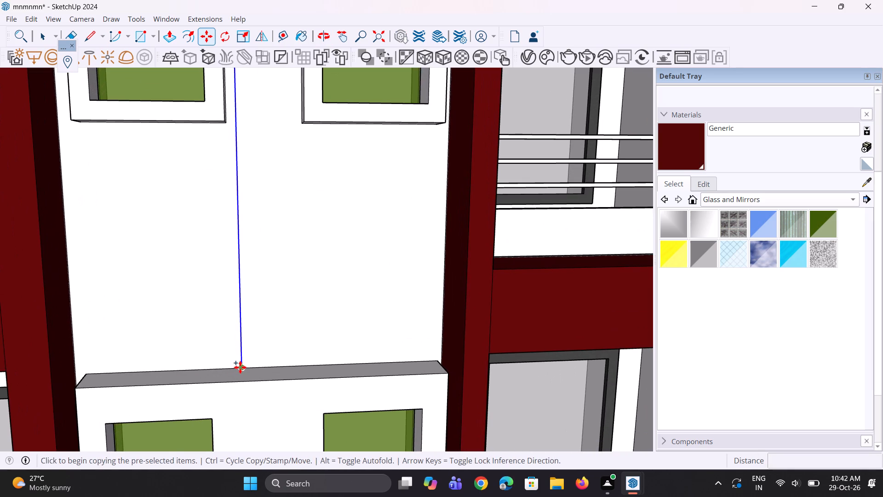
click(254, 368)
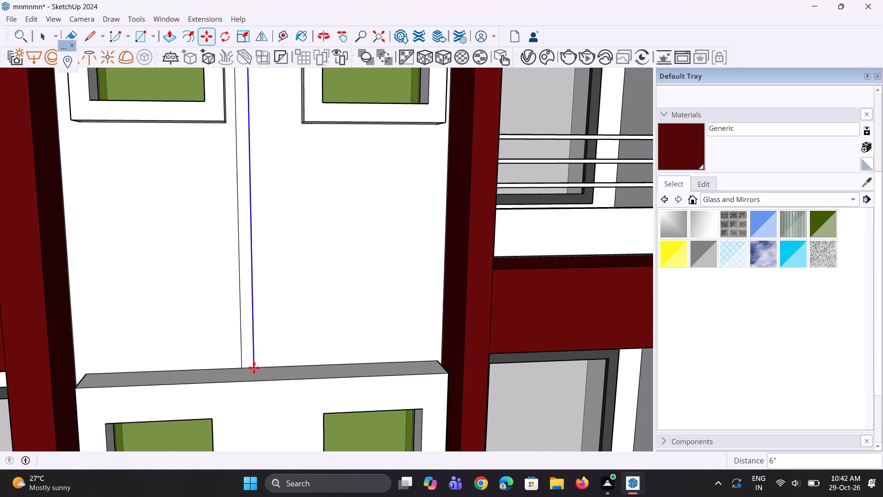
Copy the narrow vertical strip sideways and multiply the copy by 2 to make three parallel strips.
key(space)
key(space)
click(248, 354)
scroll(243, 356, up, 3)
key(m)
scroll(234, 359, up, 3)
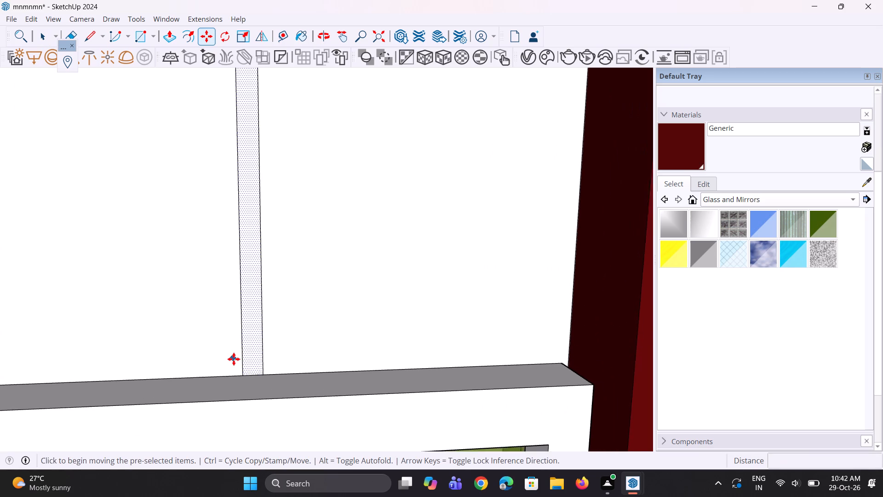
scroll(240, 383, up, 2)
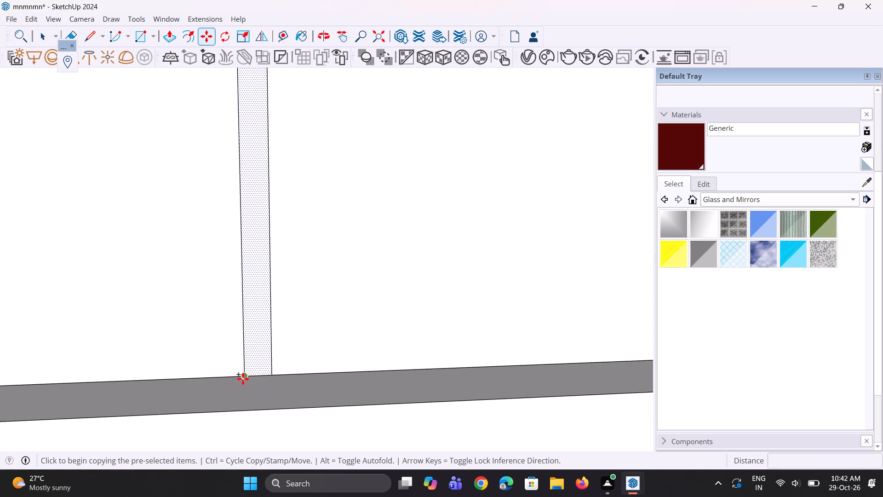
click(243, 379)
click(287, 379)
scroll(295, 387, down, 8)
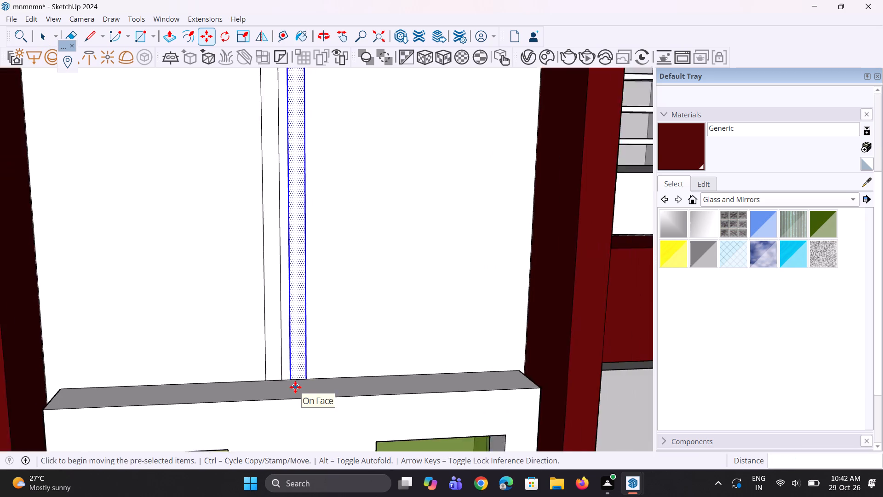
scroll(295, 387, down, 7)
text(*2)
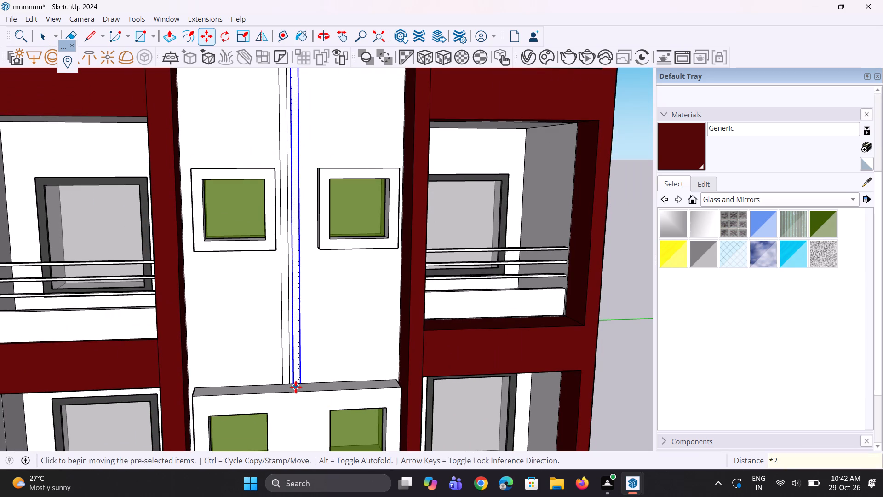
key(Return)
key(space)
key(space)
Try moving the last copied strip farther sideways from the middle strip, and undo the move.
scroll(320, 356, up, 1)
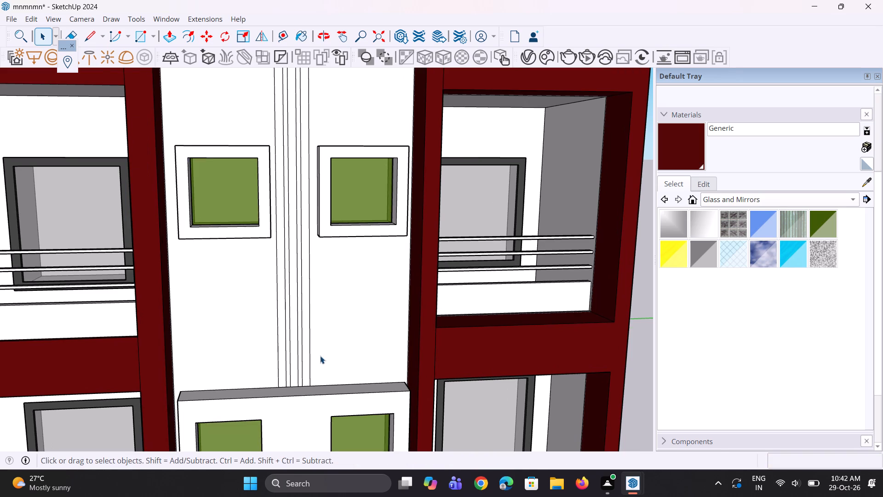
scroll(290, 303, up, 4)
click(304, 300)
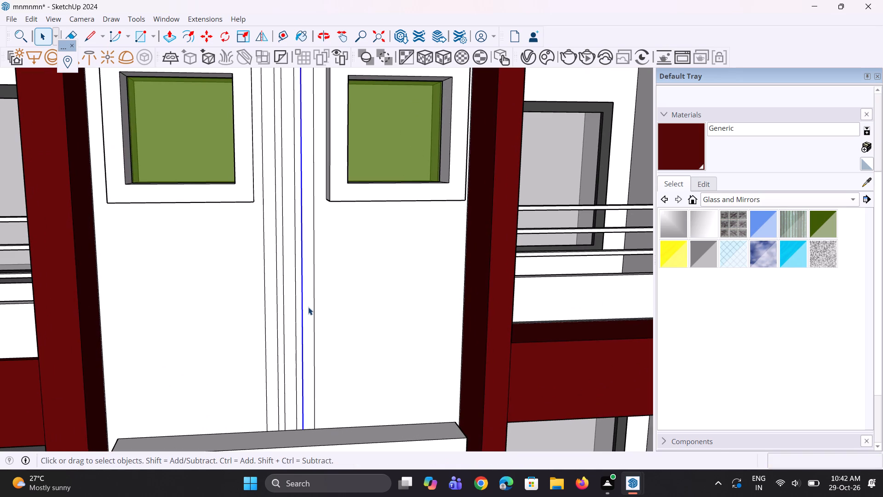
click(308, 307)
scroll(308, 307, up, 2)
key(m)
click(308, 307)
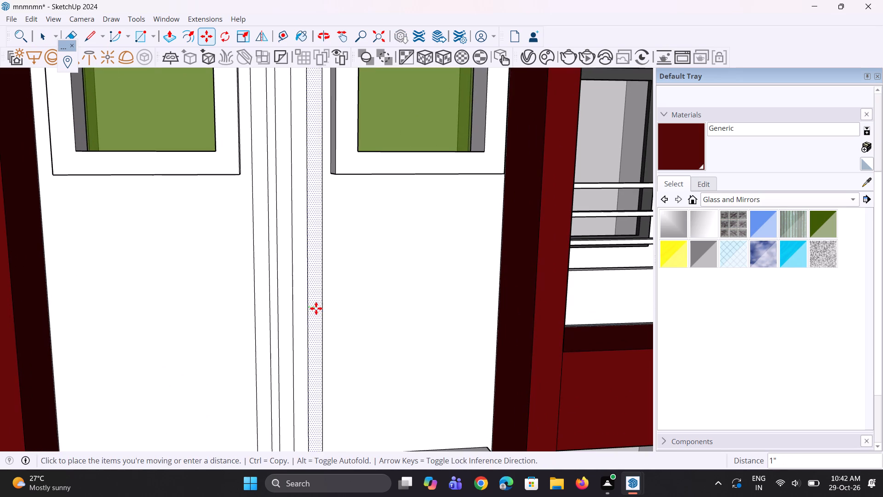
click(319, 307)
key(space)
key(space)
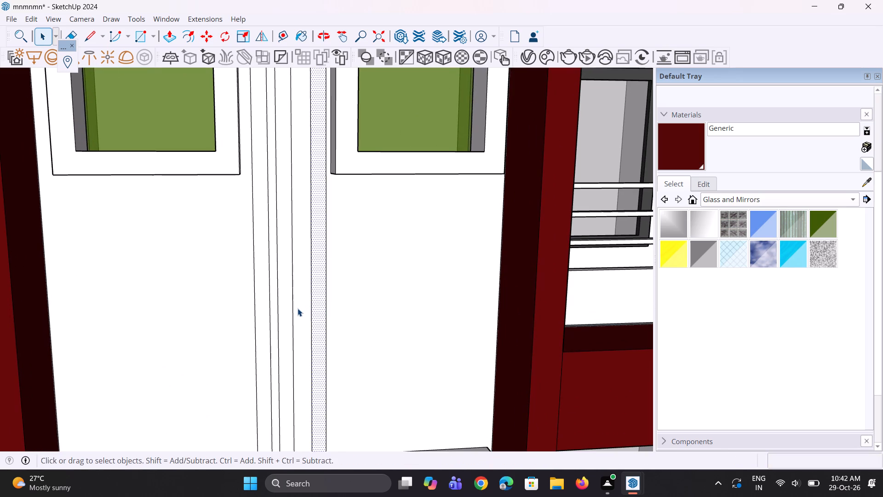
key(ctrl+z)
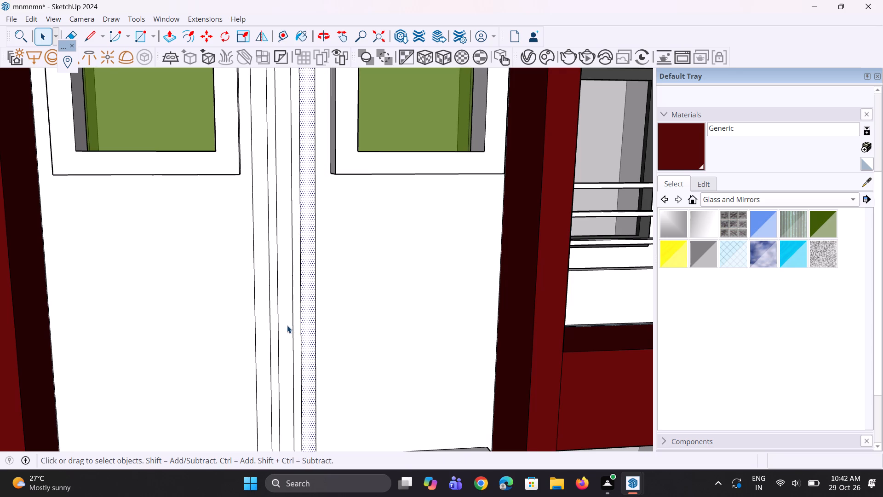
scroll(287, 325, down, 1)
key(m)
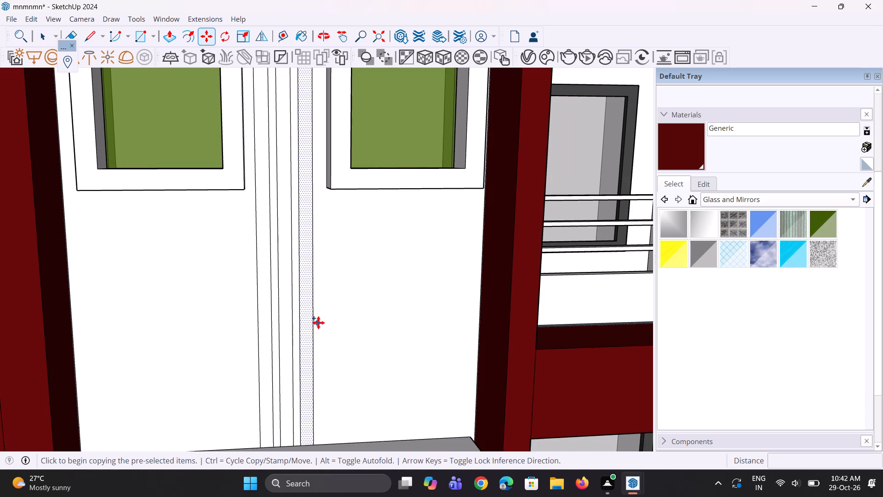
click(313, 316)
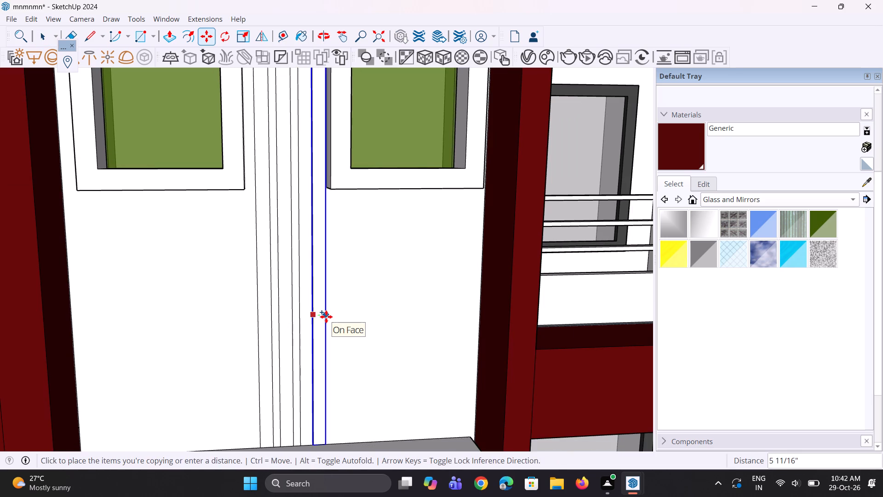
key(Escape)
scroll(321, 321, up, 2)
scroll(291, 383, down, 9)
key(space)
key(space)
Shift the last copied strip slightly sideways, away from the middle strip, to widen the gap between them.
scroll(298, 275, up, 2)
click(298, 274)
scroll(298, 274, up, 2)
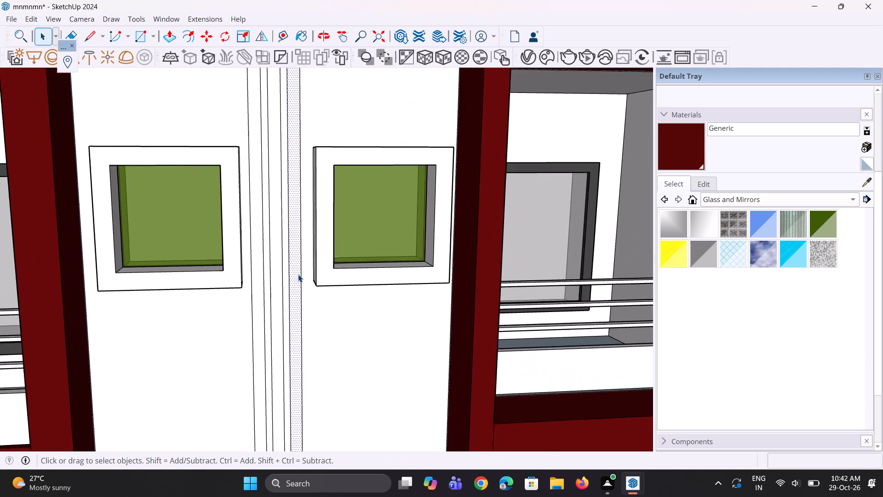
scroll(298, 274, up, 5)
key(m)
click(298, 274)
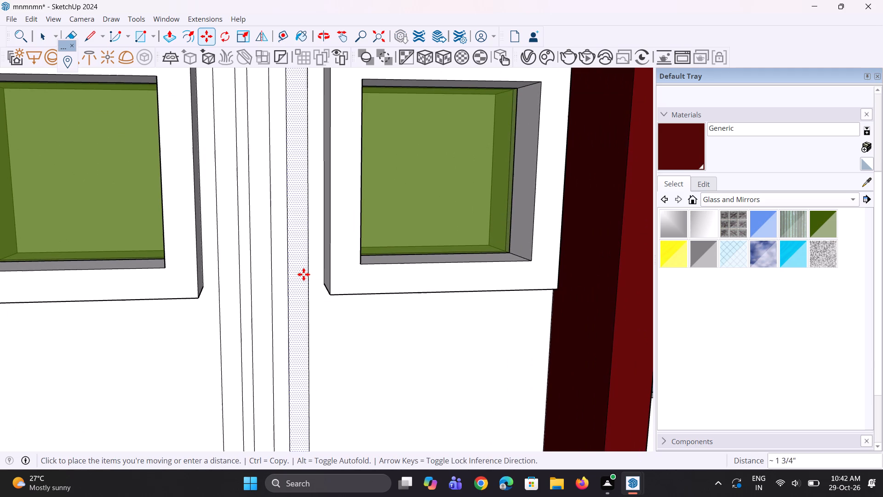
click(305, 274)
key(space)
key(space)
Move the middle vertical strip 1" sideways along the green axis, towards the last strip, to adjust the gaps.
click(262, 274)
scroll(262, 274, up, 2)
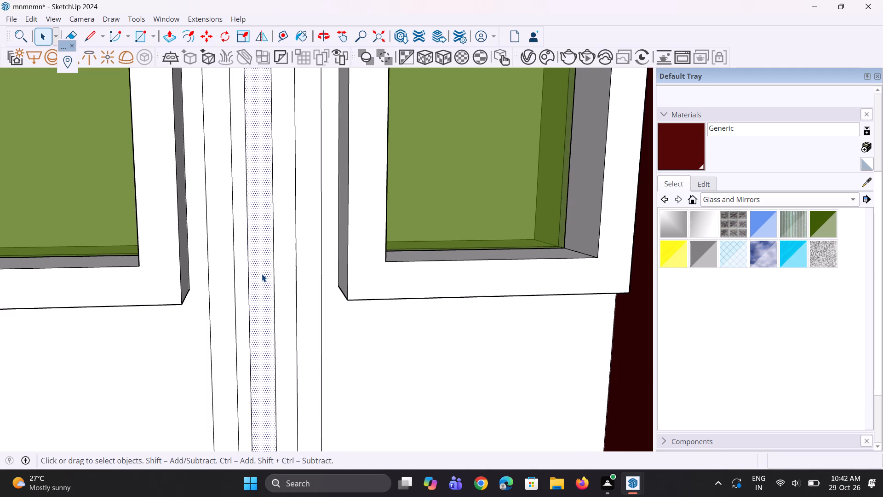
key(m)
click(262, 274)
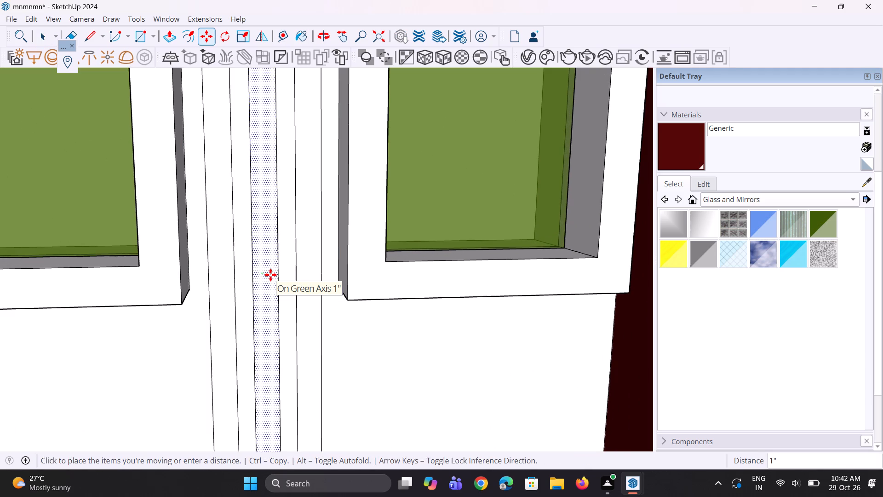
click(270, 275)
scroll(270, 282, down, 15)
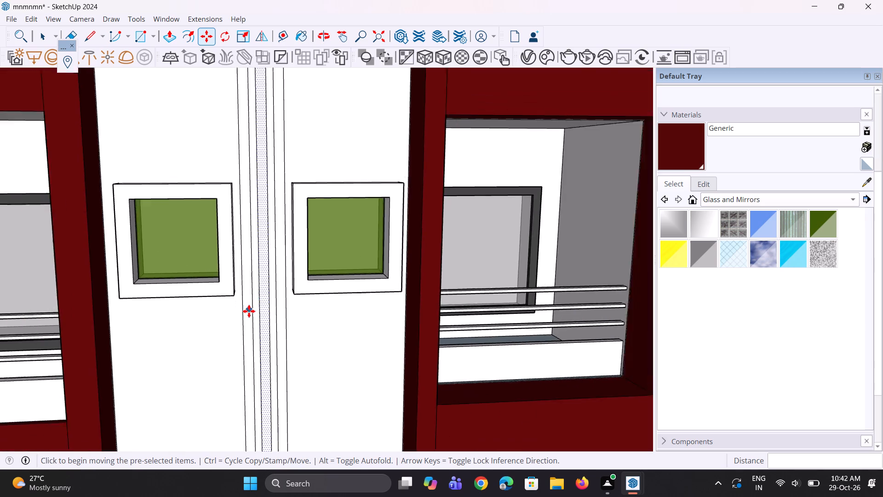
key(space)
scroll(242, 305, down, 5)
key(space)
click(534, 311)
Push/Pull all three vertical strips outward by the same depth, to the face of the raised window panel above.
scroll(206, 93, up, 3)
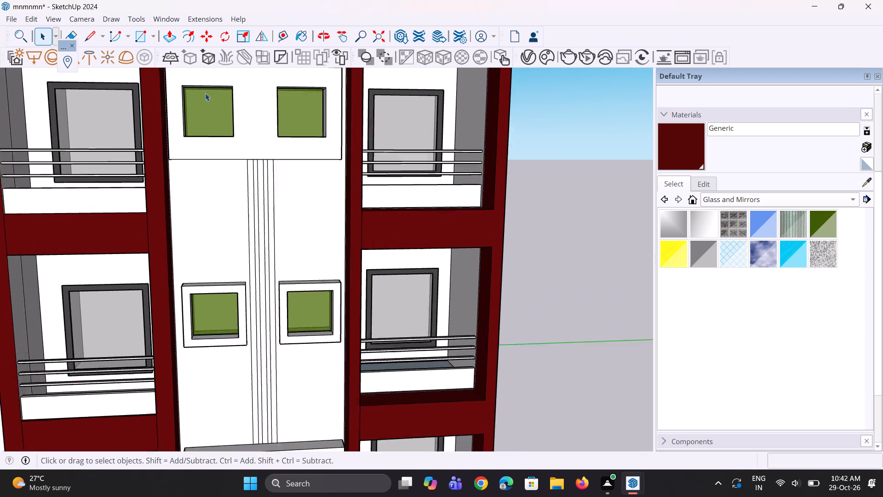
scroll(262, 171, up, 5)
key(p)
scroll(259, 213, up, 2)
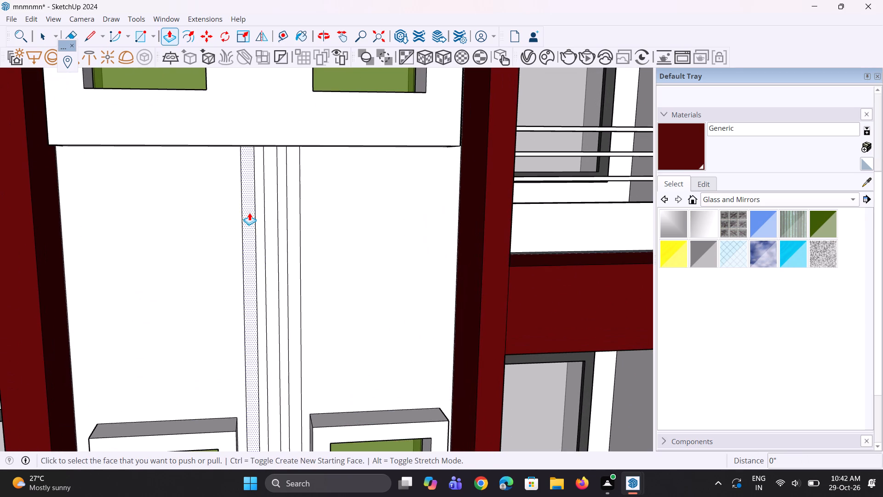
click(248, 212)
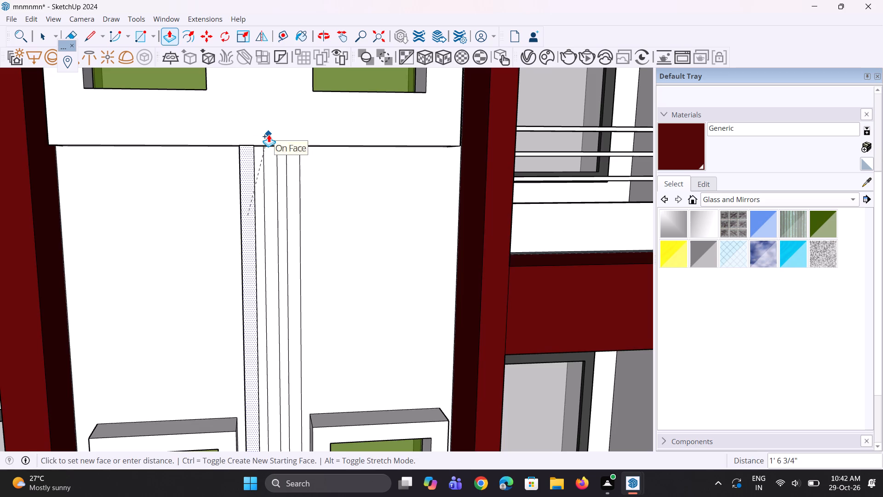
middle_drag(269, 134, 363, 124)
click(363, 124)
scroll(361, 204, up, 1)
middle_drag(352, 205, 311, 203)
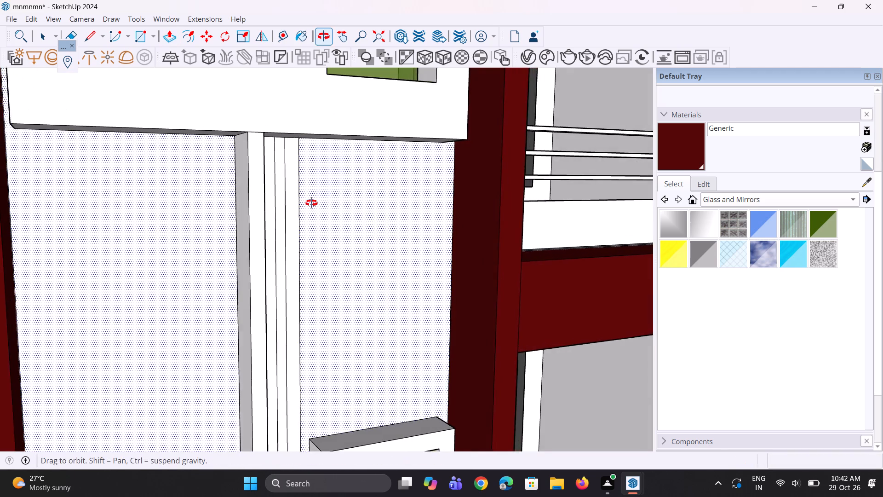
middle_drag(311, 203, 308, 203)
double_click(256, 213)
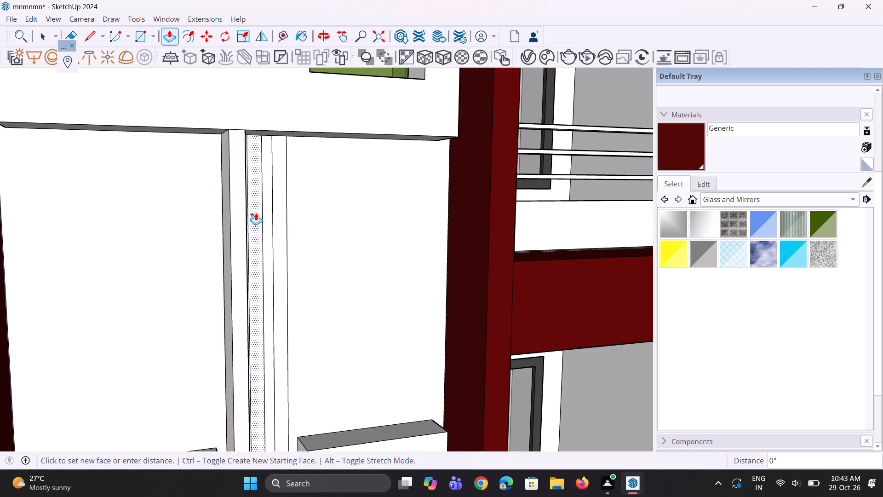
double_click(278, 203)
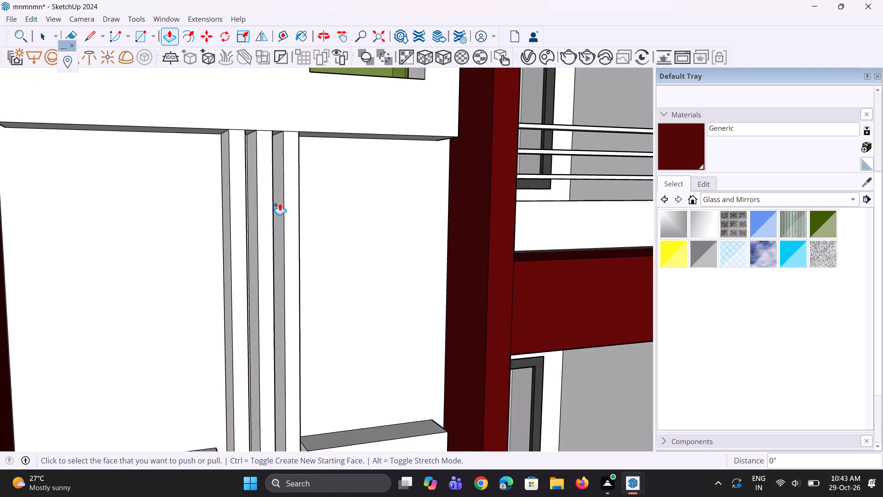
Examine the extruded strips and the whole building's facades from several sides.
middle_drag(280, 203, 223, 209)
scroll(209, 209, down, 10)
middle_drag(229, 230, 251, 227)
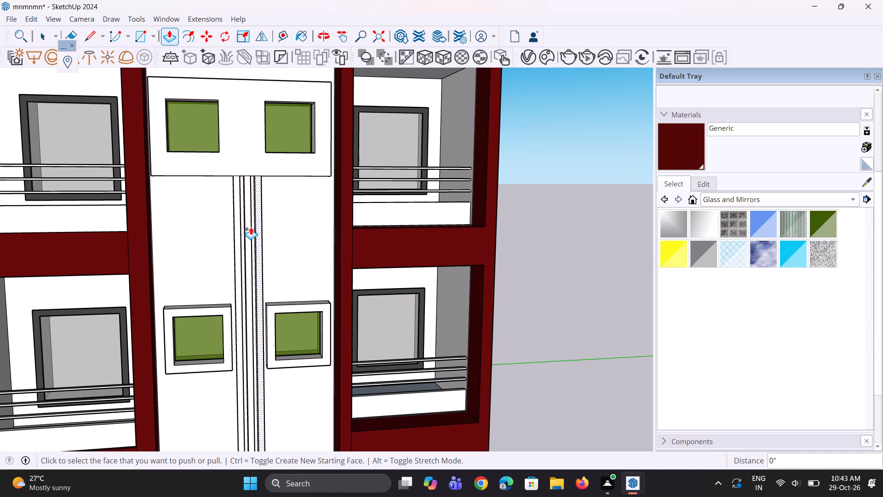
scroll(251, 227, up, 1)
scroll(249, 214, down, 15)
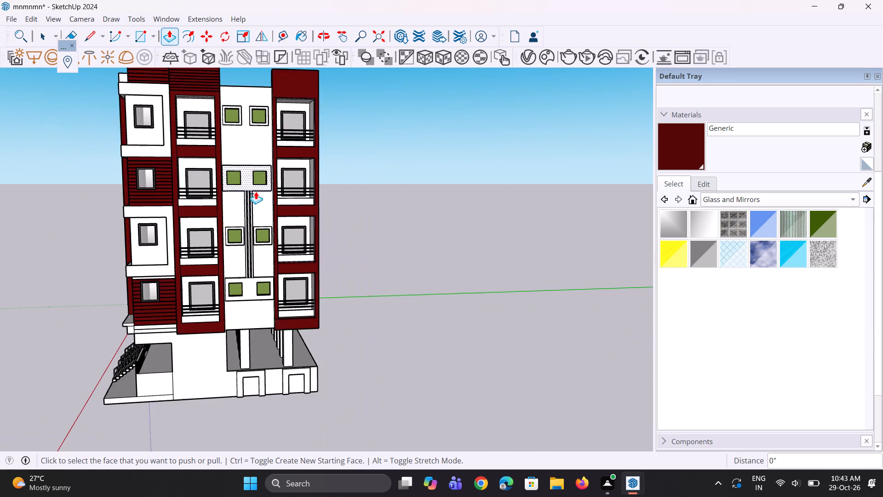
middle_drag(288, 264, 242, 225)
key(space)
key(space)
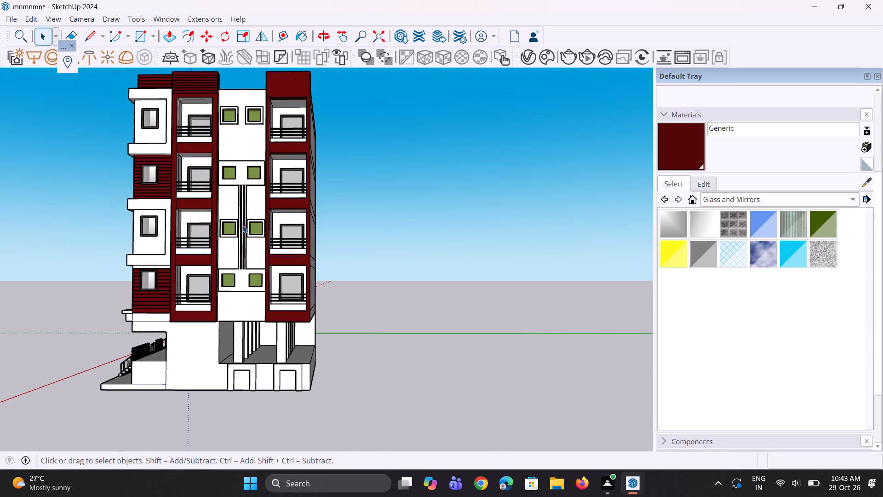
middle_drag(174, 251, 452, 287)
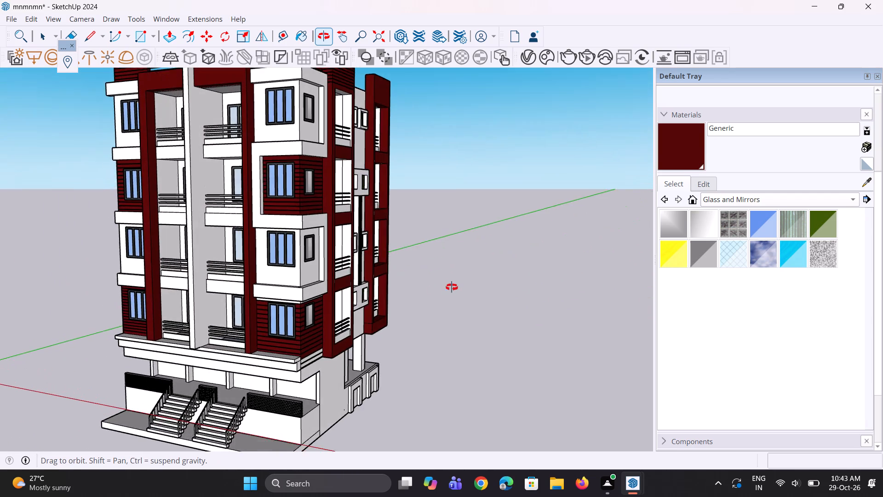
middle_drag(452, 287, 448, 282)
scroll(451, 276, down, 5)
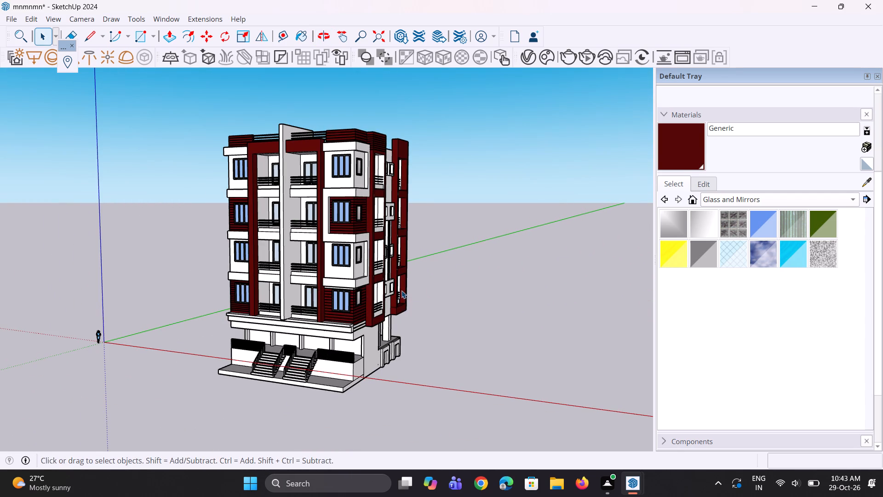
key(space)
key(space)
key(space)
key(space)
middle_drag(319, 294, 177, 299)
Create a new generic V-Ray material in the Asset Editor.
click(529, 60)
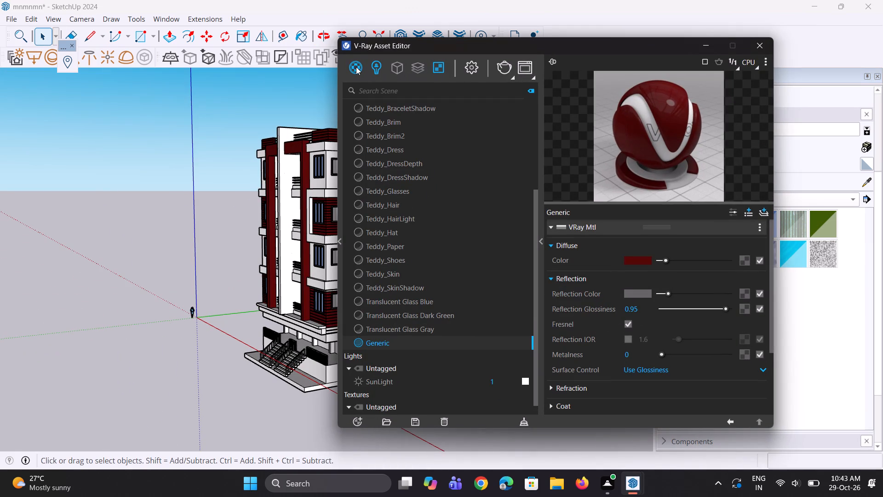
right_click(356, 67)
click(367, 92)
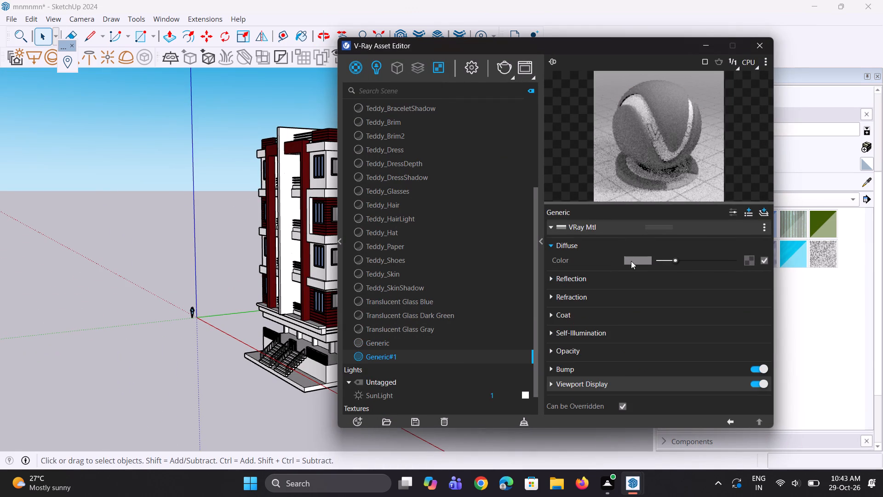
Set the new material's diffuse colour to light orange with R 0.909, G 0.646, B 0.468.
click(631, 261)
drag(328, 164, 305, 161)
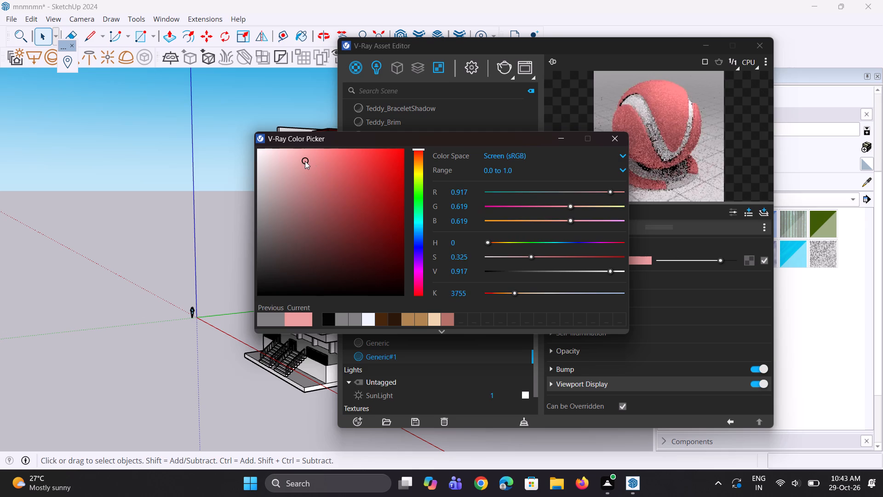
drag(305, 161, 304, 162)
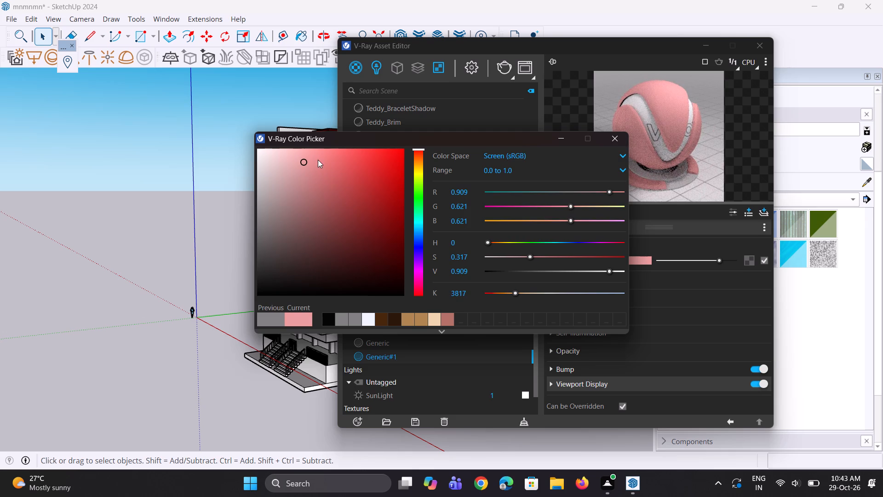
click(419, 162)
click(419, 162)
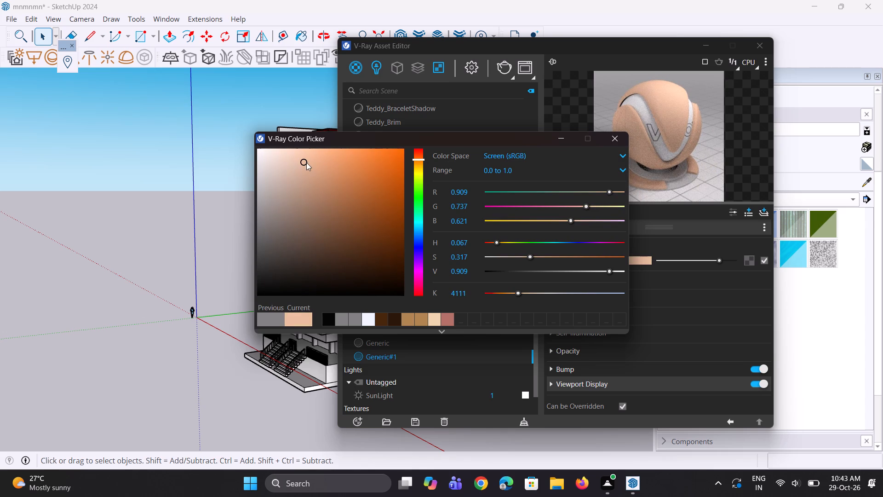
drag(306, 162, 317, 160)
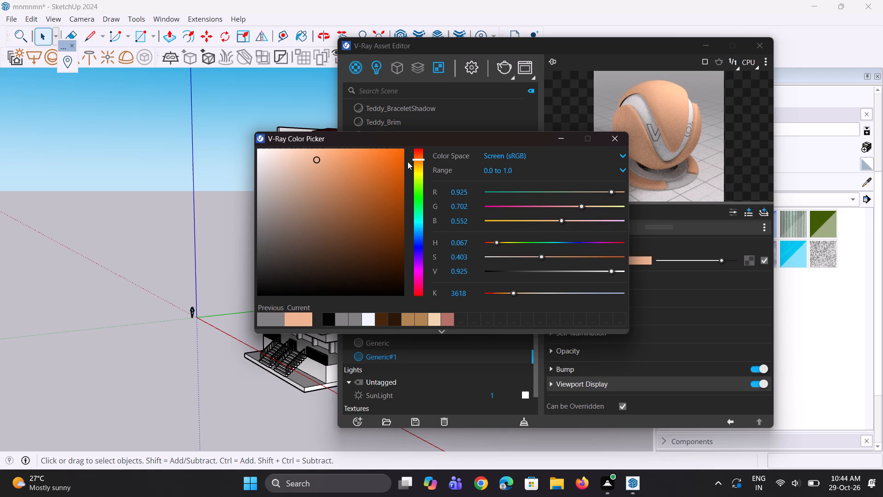
drag(315, 158, 321, 158)
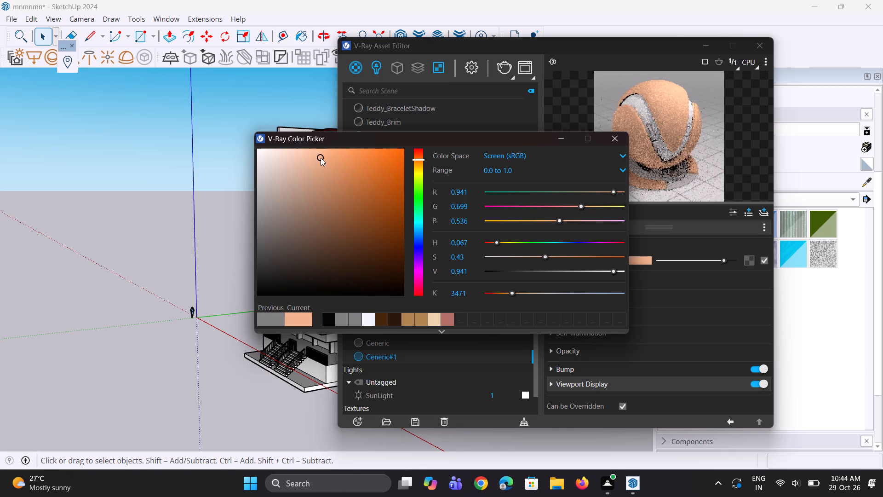
drag(321, 158, 325, 159)
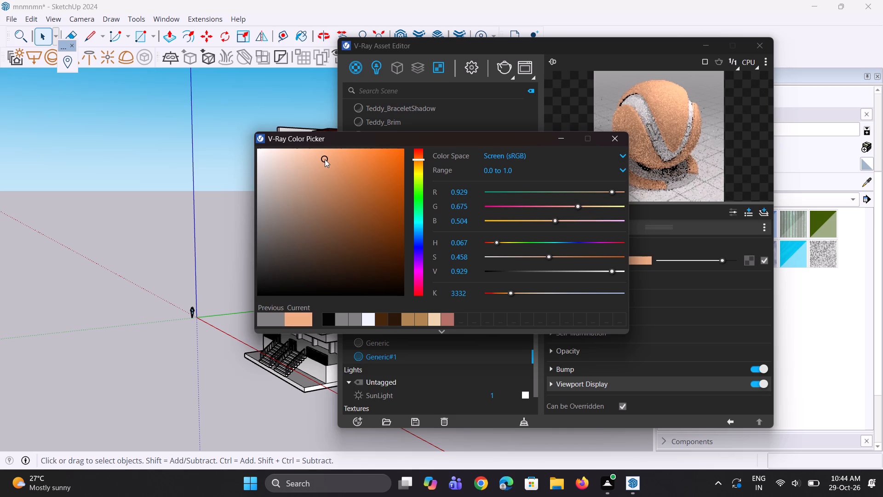
drag(325, 159, 329, 162)
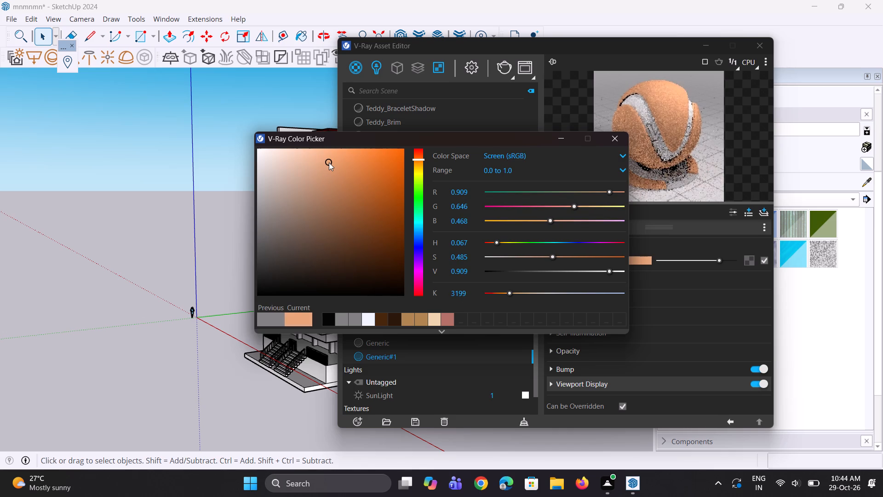
click(546, 144)
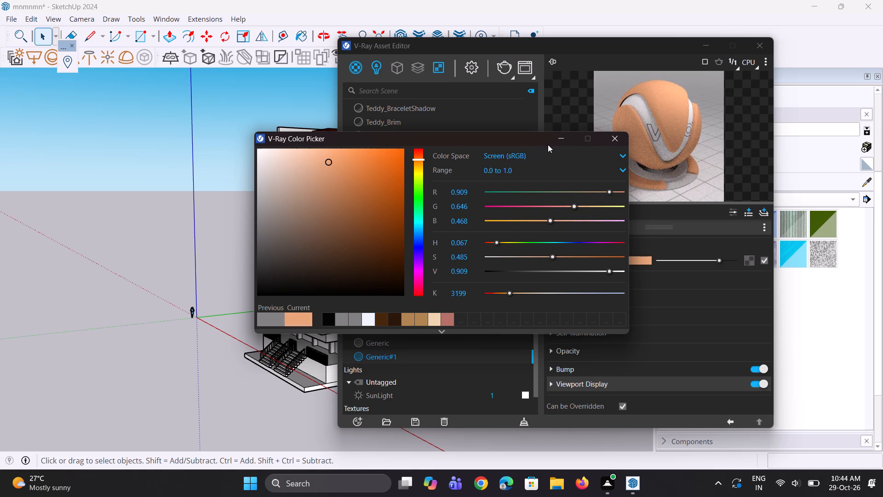
click(560, 141)
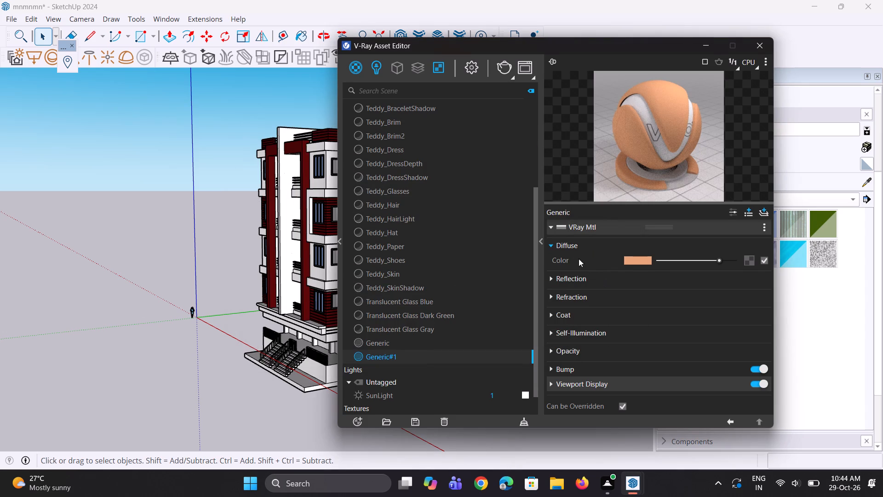
click(640, 139)
Give the light orange material a grey reflection colour and set its reflection glossiness to 0.95.
click(617, 277)
click(671, 292)
drag(637, 310, 626, 310)
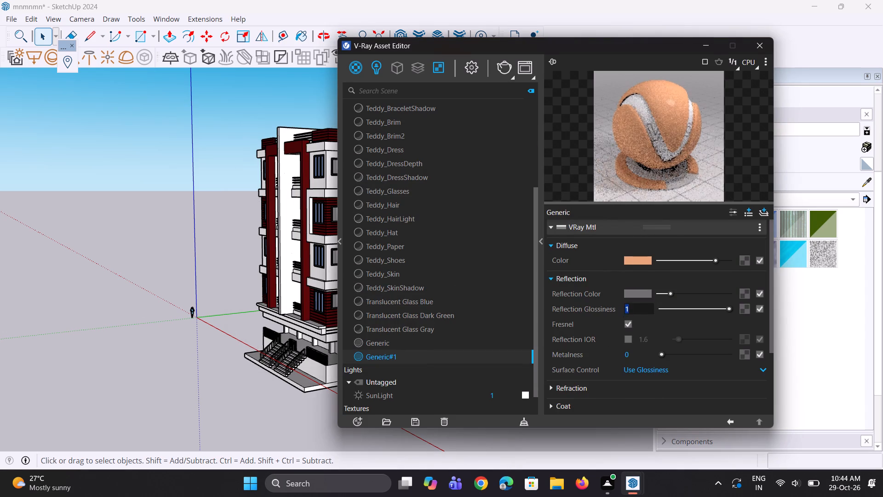
key(0)
key(period)
key(9)
key(5)
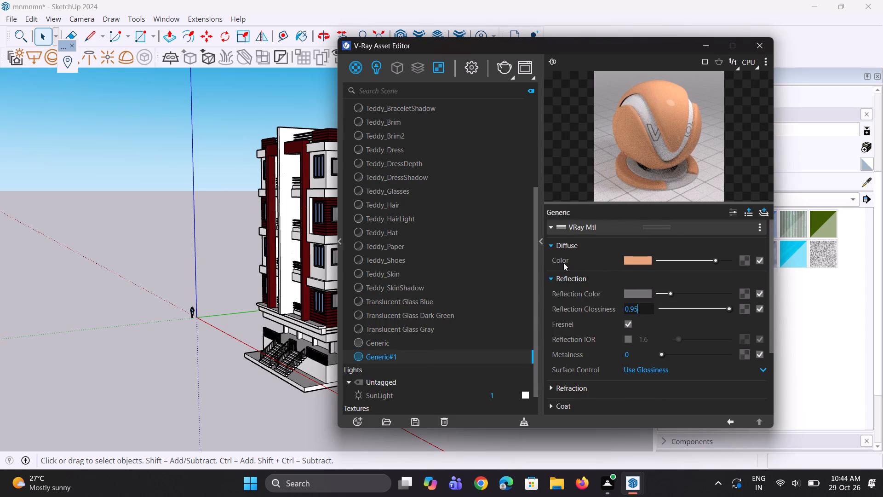
key(Return)
click(637, 150)
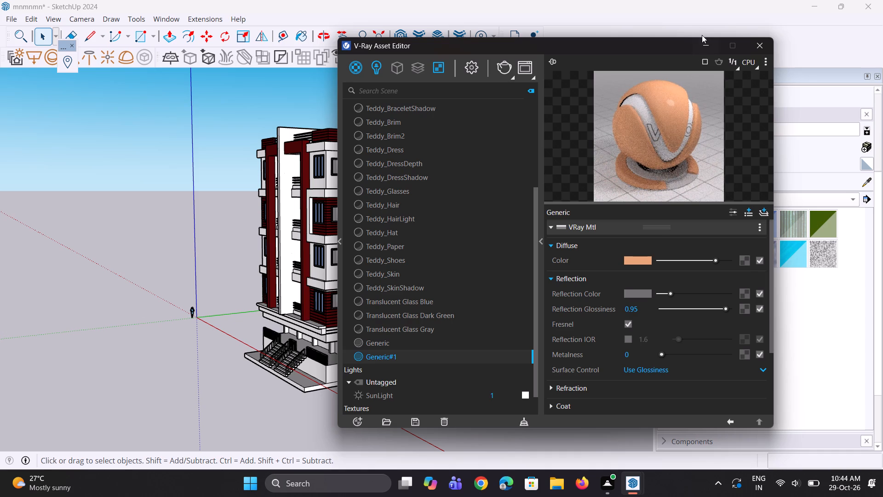
click(705, 46)
Paint the front wall around the top-floor corner bay's blue window with the light orange material.
scroll(348, 226, up, 1)
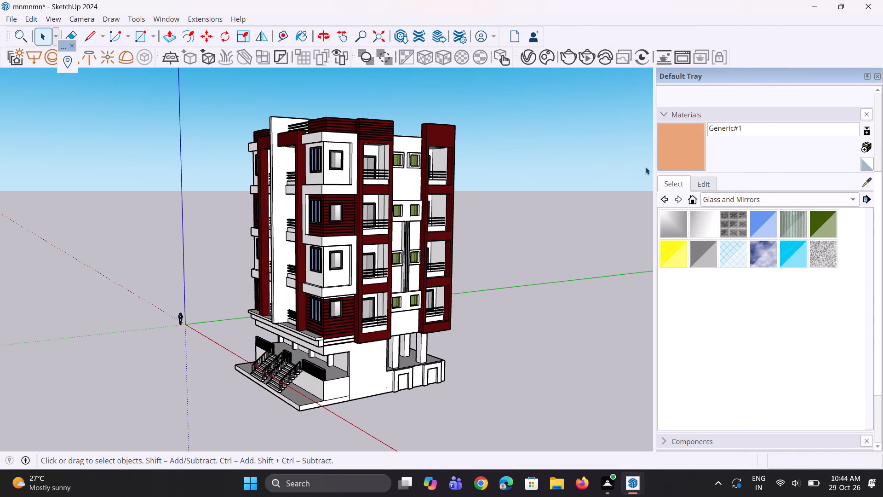
click(686, 152)
scroll(275, 261, down, 3)
middle_drag(275, 261, 323, 283)
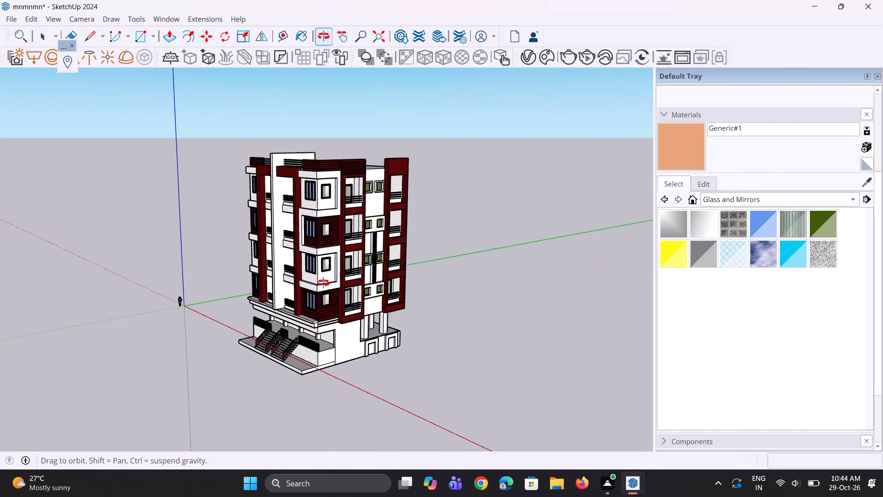
middle_drag(323, 283, 414, 253)
scroll(315, 196, up, 4)
click(333, 199)
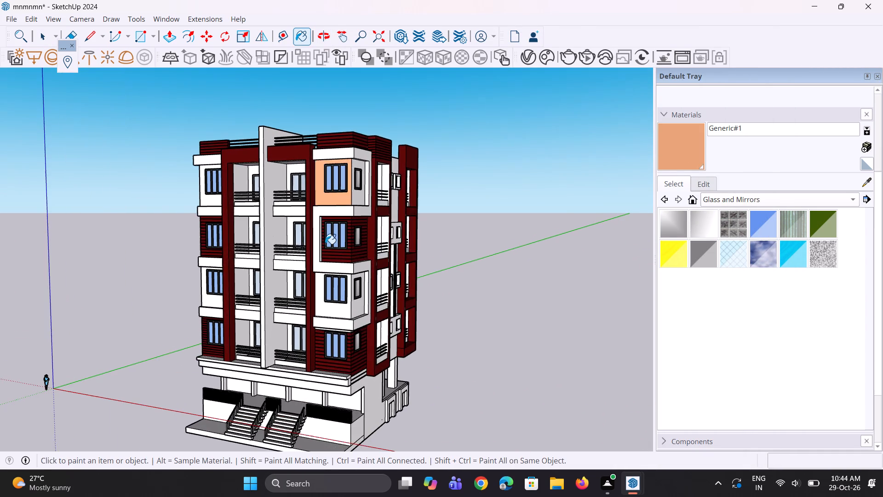
Slightly brighten the light orange V-Ray material's diffuse colour in the Asset Editor.
middle_drag(325, 246, 241, 237)
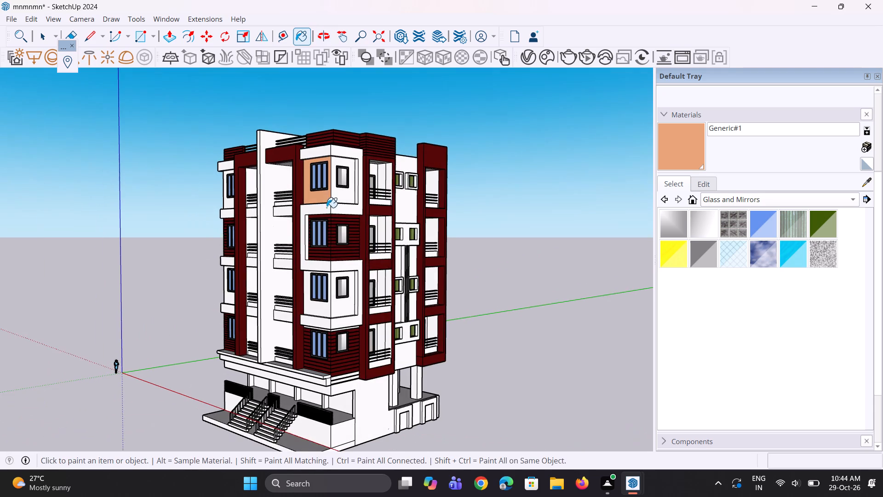
click(528, 63)
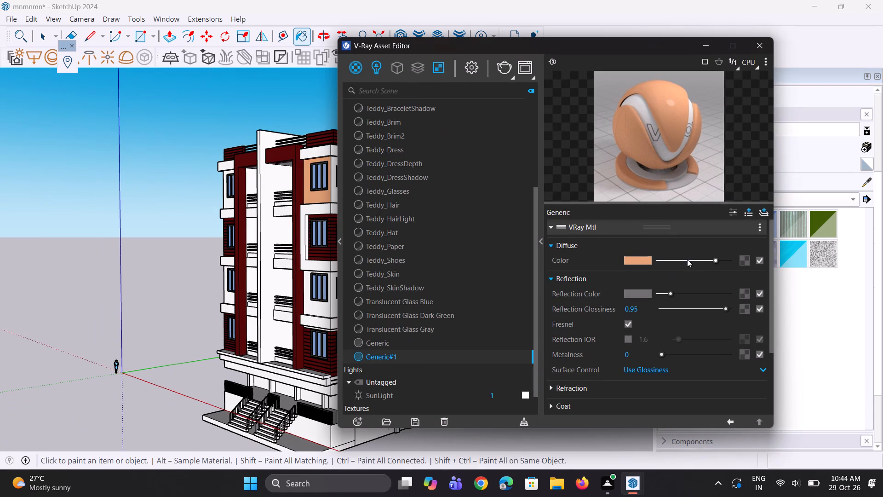
click(715, 260)
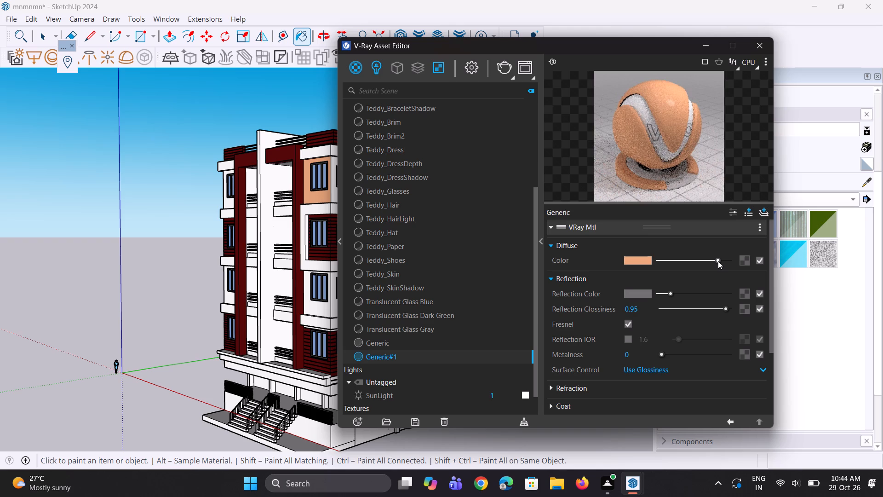
click(653, 136)
key(space)
key(space)
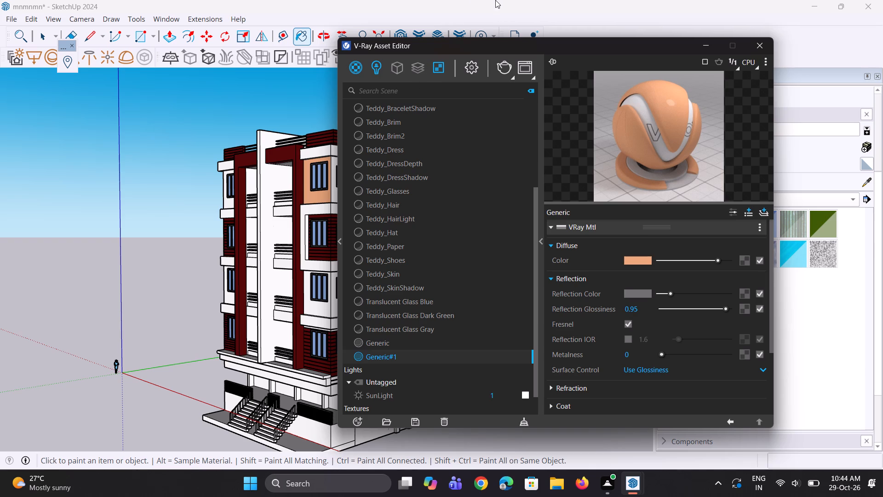
click(653, 129)
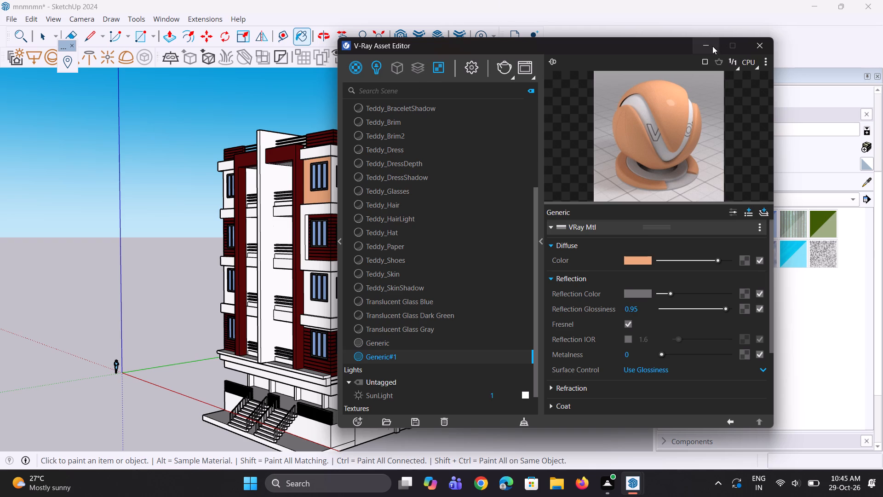
click(711, 46)
Paint the top-floor corner bay's side wall and the front and side walls of the plain bay two floors below light orange.
click(682, 144)
scroll(337, 219, up, 3)
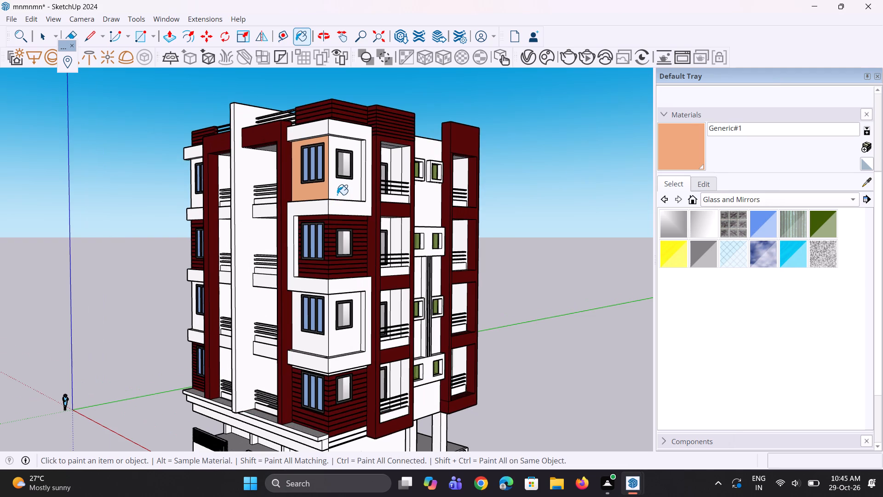
click(336, 194)
scroll(333, 189, down, 4)
middle_drag(313, 258, 441, 258)
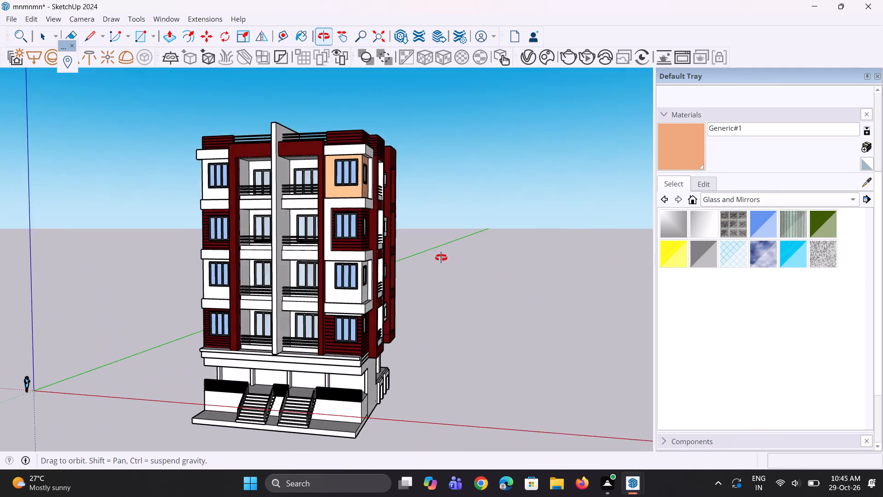
middle_drag(441, 258, 398, 246)
scroll(333, 285, up, 3)
click(334, 294)
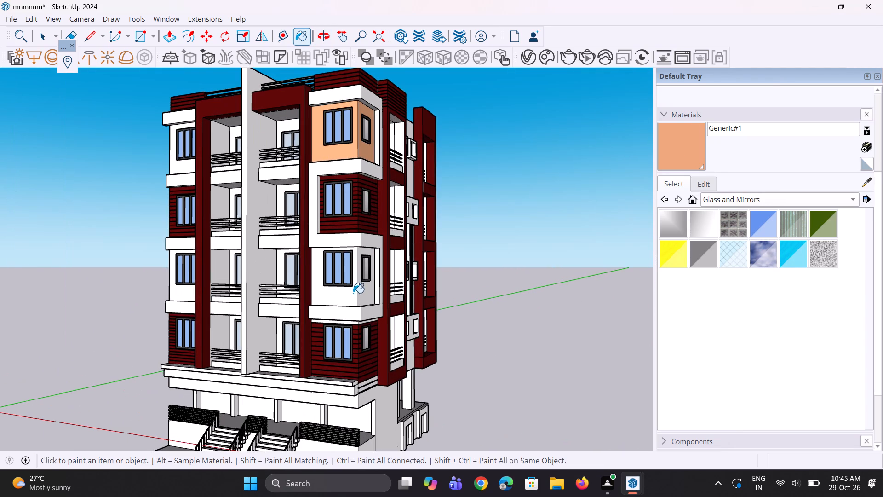
scroll(353, 293, up, 2)
click(355, 296)
scroll(365, 295, up, 2)
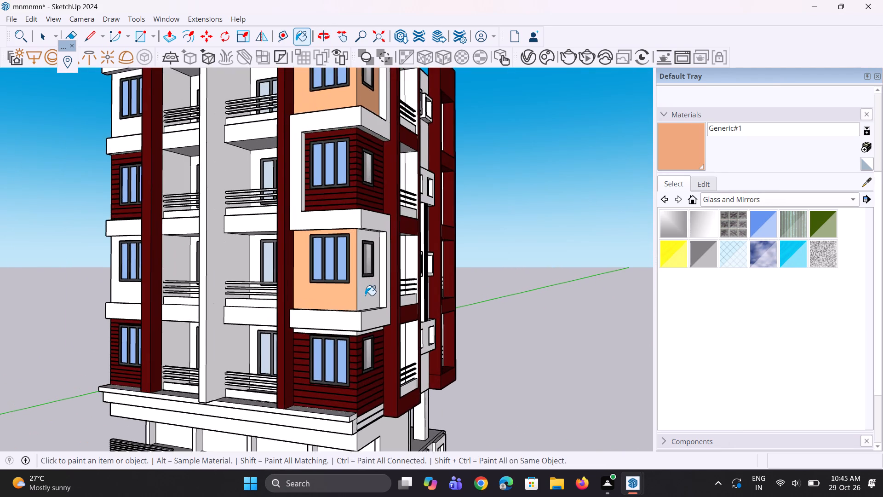
scroll(366, 297, up, 3)
click(359, 303)
scroll(358, 293, down, 5)
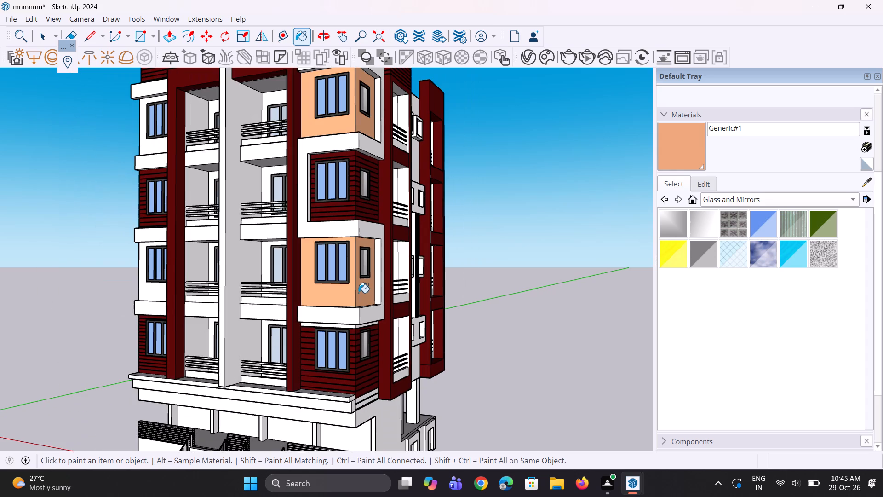
Paint the front walls of the two plain white bays at the facade's left end light orange.
scroll(344, 338, down, 5)
middle_drag(322, 348, 485, 352)
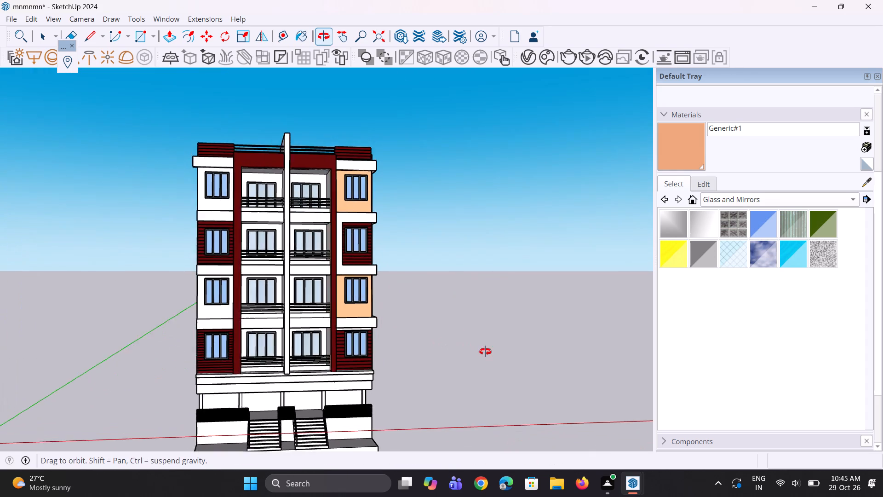
middle_drag(485, 352, 525, 366)
scroll(215, 324, up, 6)
click(221, 321)
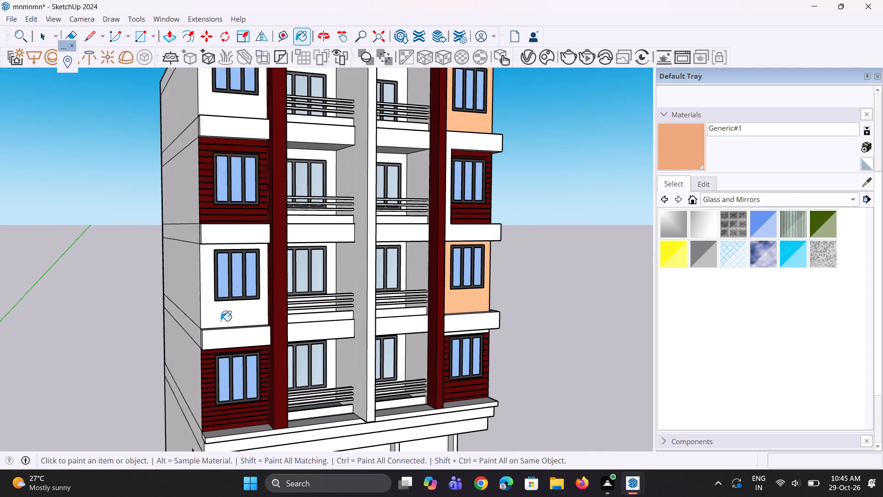
scroll(242, 277, up, 3)
scroll(237, 298, down, 8)
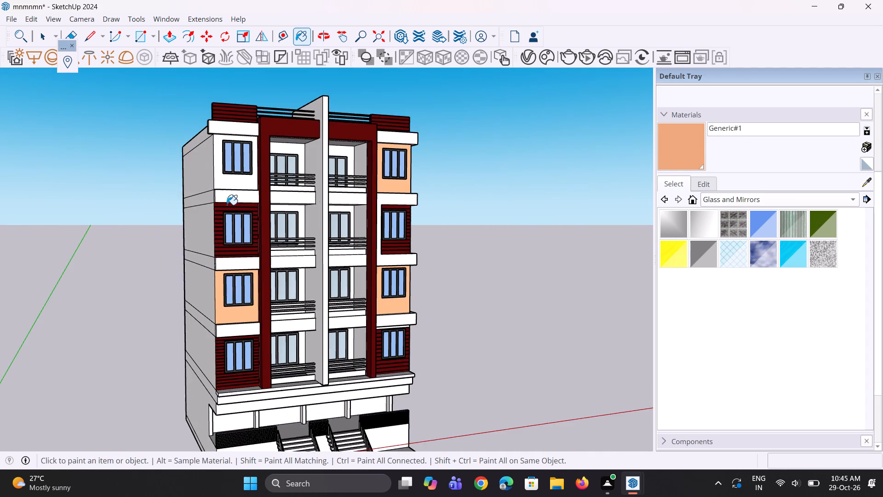
scroll(226, 203, up, 2)
click(233, 175)
scroll(229, 283, down, 4)
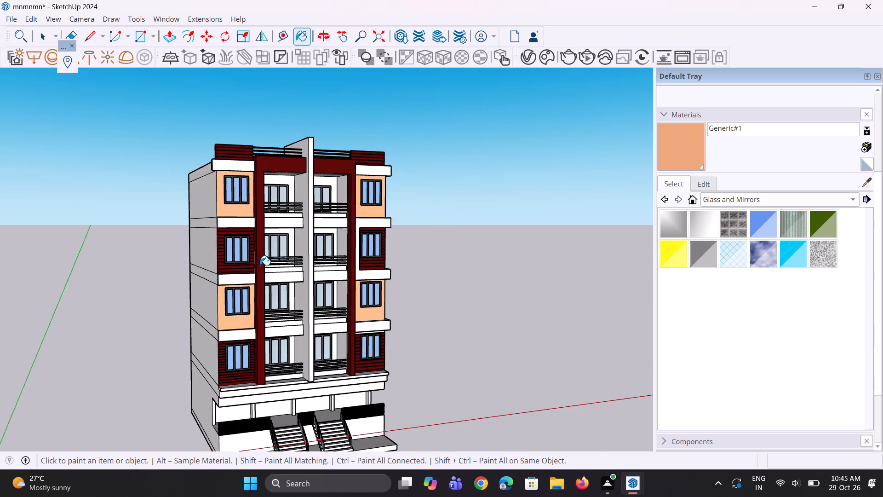
Paint the side wall, back wall and ceiling of the top-floor balcony left of the central fin light orange.
middle_drag(260, 266, 91, 330)
scroll(141, 324, up, 3)
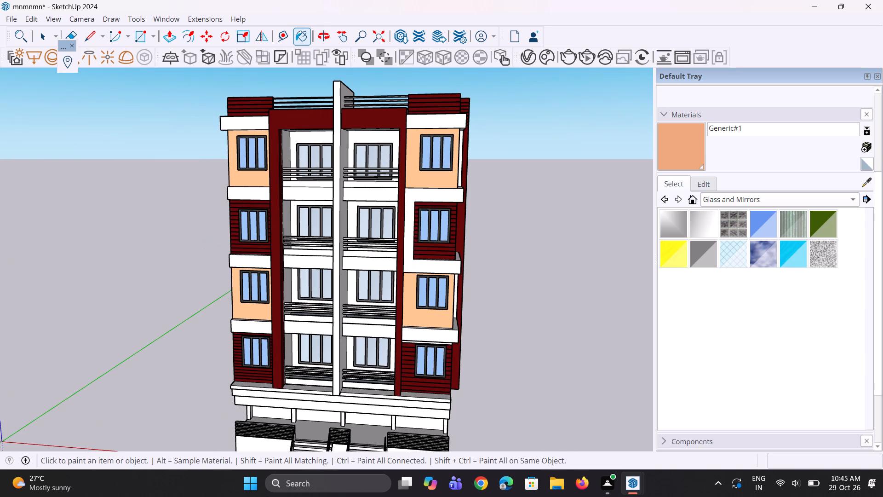
scroll(267, 496, down, 5)
middle_drag(347, 358, 300, 312)
scroll(341, 387, down, 4)
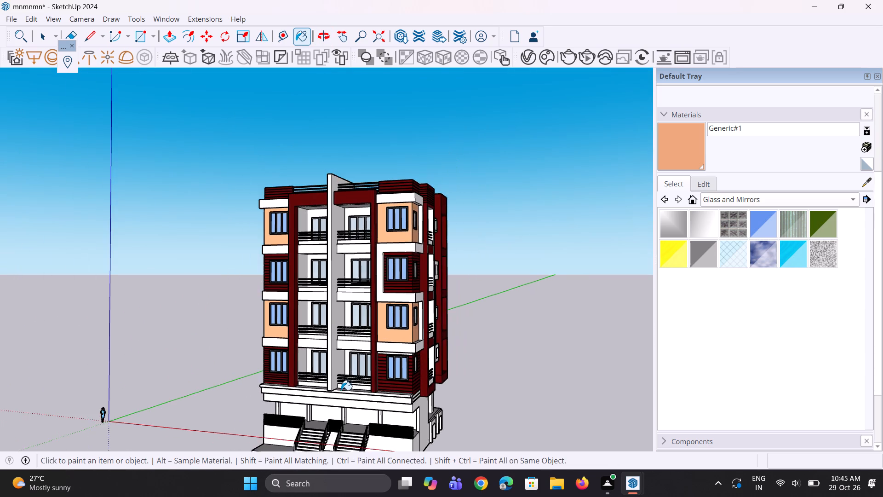
scroll(341, 390, down, 2)
scroll(279, 218, up, 6)
scroll(308, 257, up, 3)
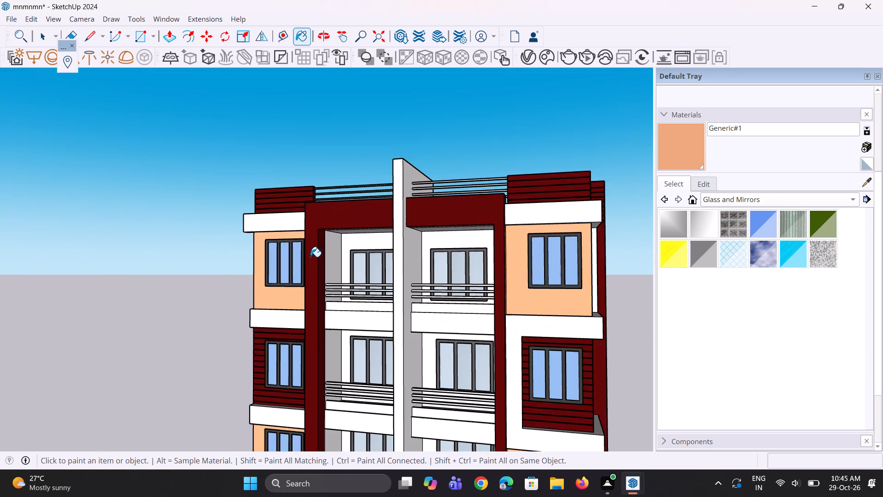
scroll(319, 262, up, 3)
click(328, 264)
click(357, 248)
middle_drag(368, 242, 369, 239)
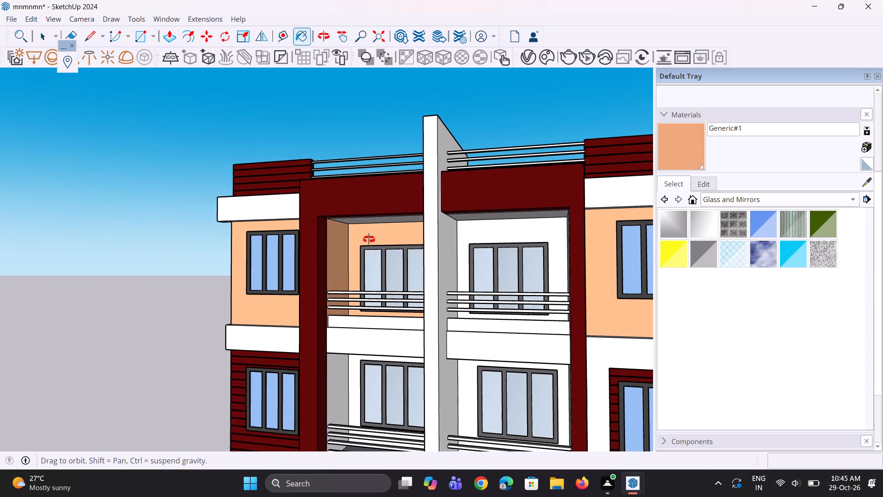
middle_drag(369, 239, 379, 214)
click(379, 214)
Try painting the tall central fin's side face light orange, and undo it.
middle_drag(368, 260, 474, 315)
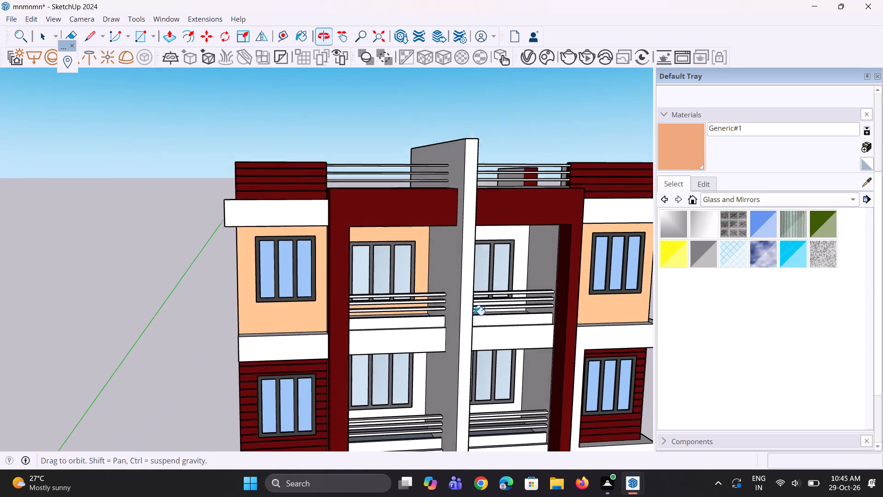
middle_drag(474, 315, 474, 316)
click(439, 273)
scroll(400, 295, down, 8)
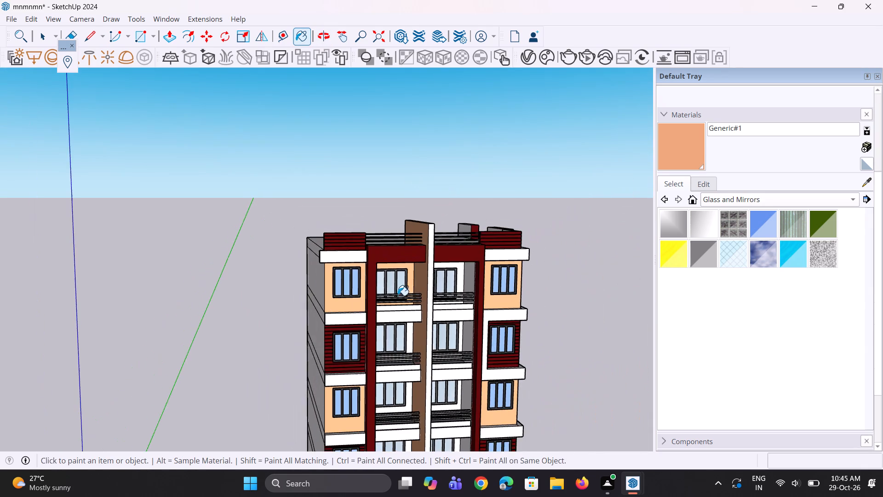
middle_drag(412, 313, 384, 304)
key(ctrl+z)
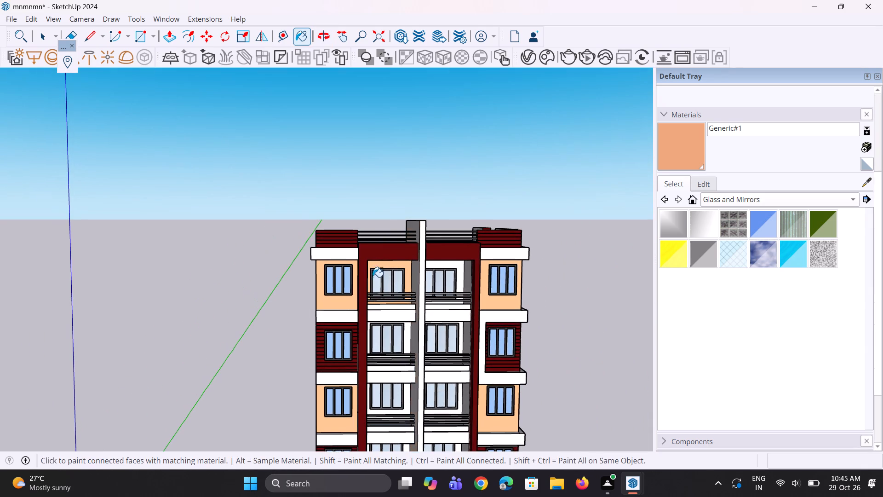
Paint the side wall, back wall and ceiling of the left balcony one floor below the top light orange.
middle_drag(373, 277, 323, 255)
scroll(313, 256, down, 1)
scroll(307, 284, up, 3)
scroll(386, 318, up, 4)
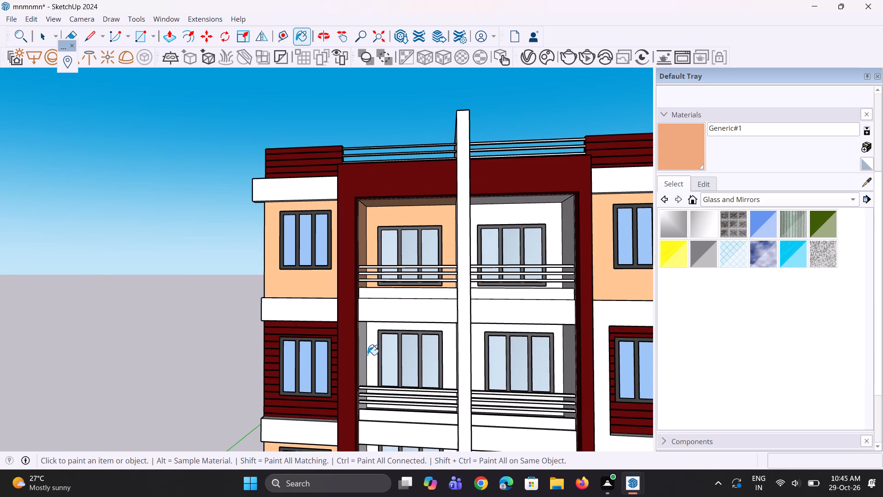
click(364, 364)
click(373, 357)
scroll(370, 347, down, 5)
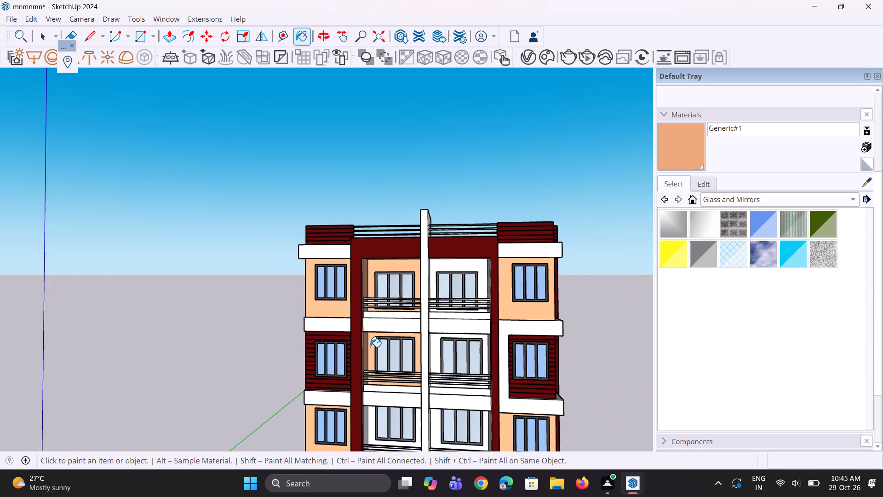
scroll(370, 347, down, 4)
middle_drag(377, 373, 400, 255)
scroll(396, 345, up, 4)
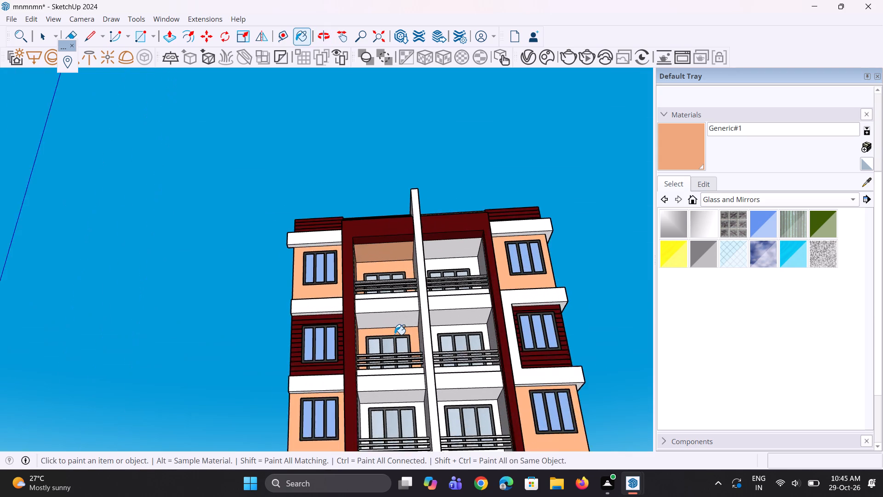
scroll(395, 335, up, 1)
click(400, 320)
Paint the ceiling, side wall and back wall of the left balcony two floors below the top light orange.
scroll(377, 294, down, 5)
scroll(381, 401, up, 6)
click(404, 341)
middle_drag(376, 334, 313, 357)
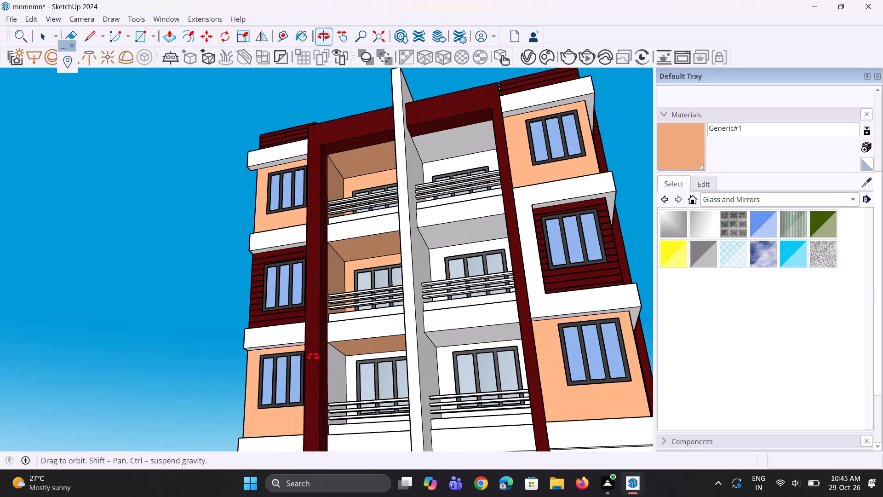
middle_drag(313, 357, 268, 360)
scroll(268, 361, down, 1)
scroll(308, 386, up, 2)
click(323, 377)
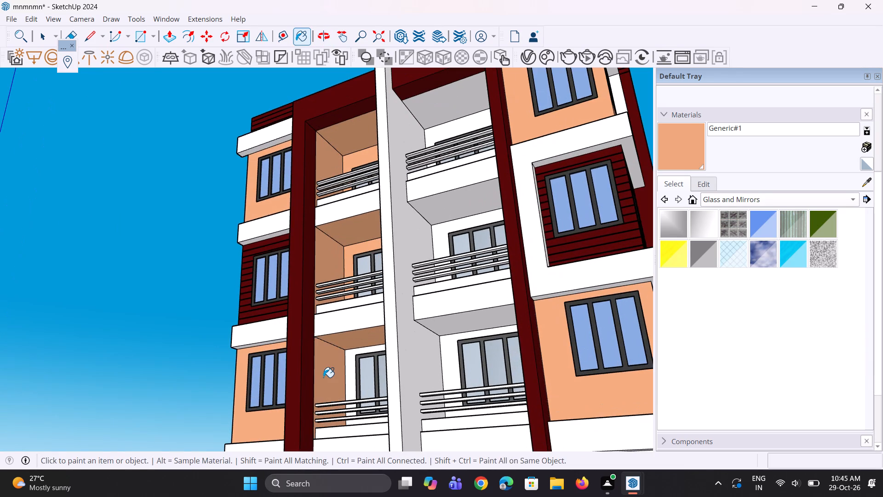
scroll(323, 364, down, 10)
scroll(323, 365, up, 8)
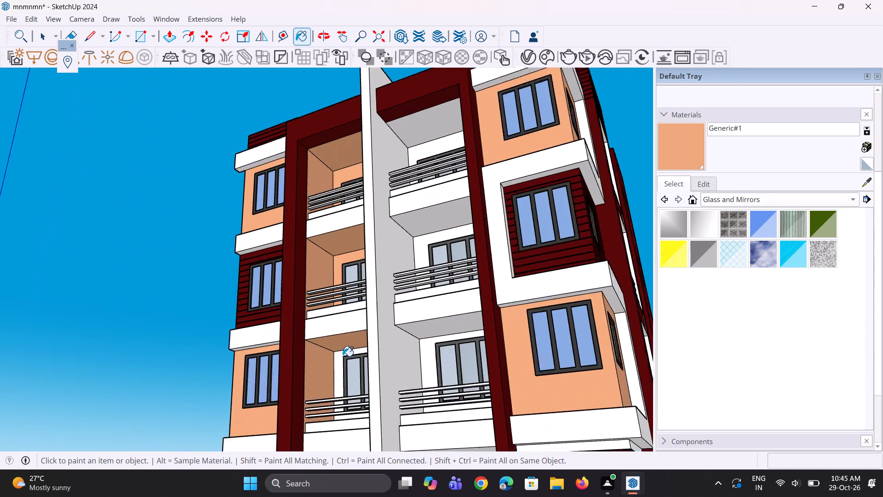
scroll(343, 356, up, 1)
click(339, 357)
Paint the side wall, back wall and ceiling of the lowest balcony left of the central fin light orange.
middle_drag(330, 359, 441, 423)
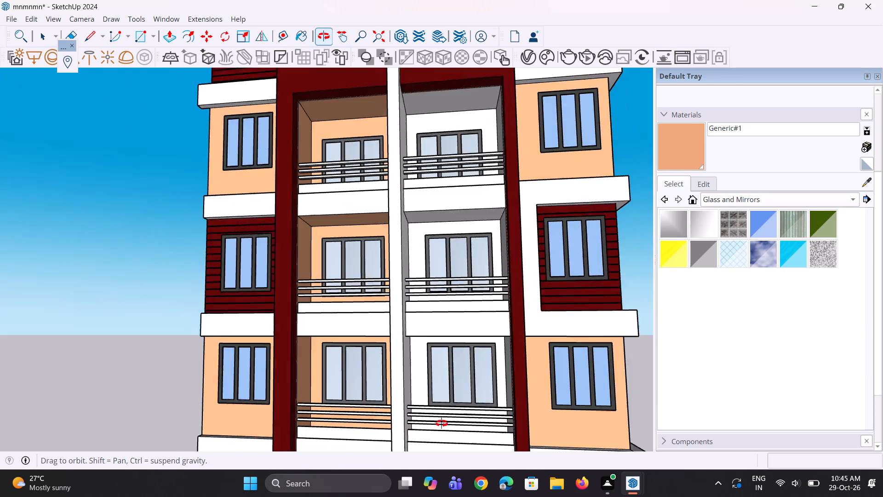
middle_drag(441, 423, 449, 418)
scroll(387, 372, down, 10)
scroll(364, 437, up, 10)
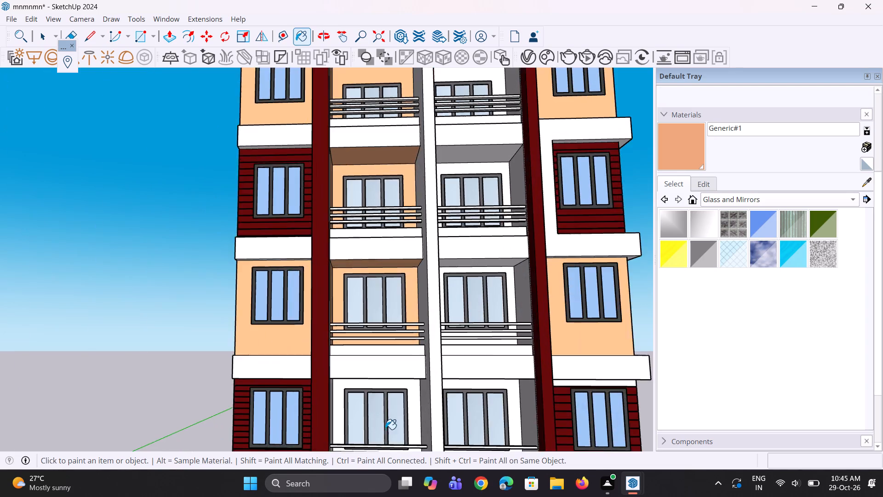
scroll(385, 429, up, 3)
middle_drag(373, 414, 317, 391)
click(271, 387)
click(288, 377)
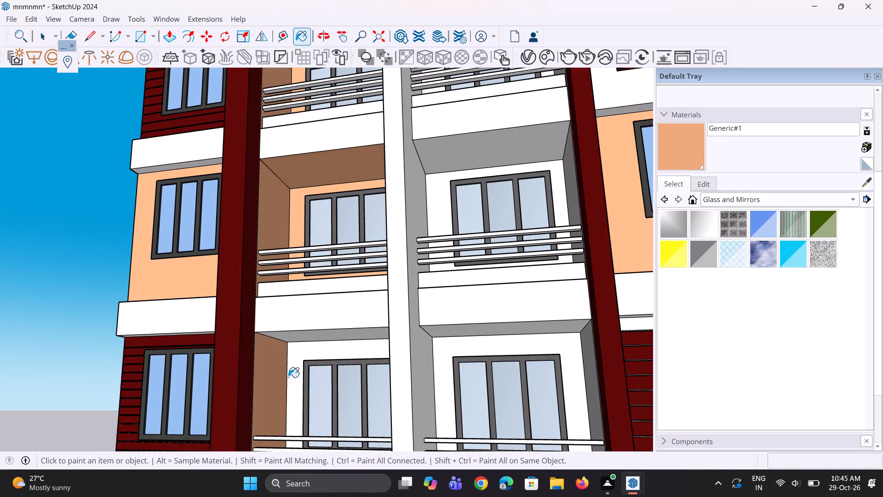
click(308, 335)
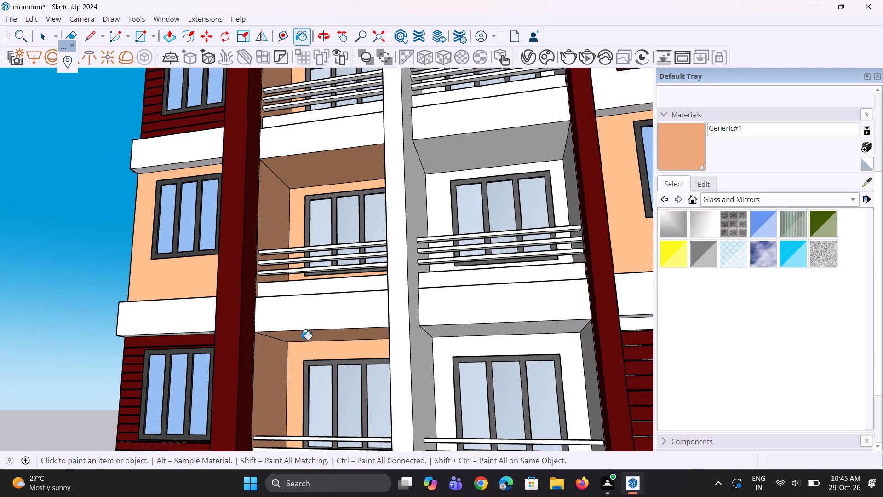
Paint the back wall, side wall and ceiling of the lowest balcony right of the central fin light orange.
scroll(281, 348, down, 4)
scroll(419, 374, up, 2)
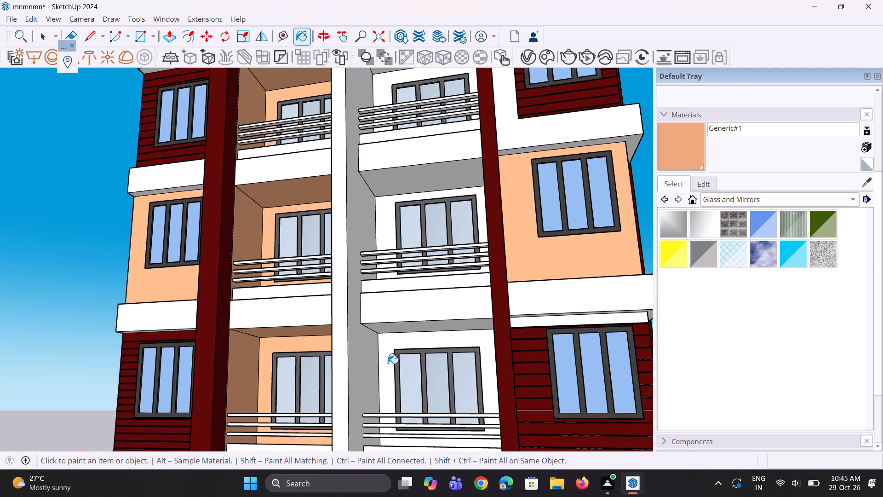
click(388, 364)
middle_drag(426, 400, 498, 360)
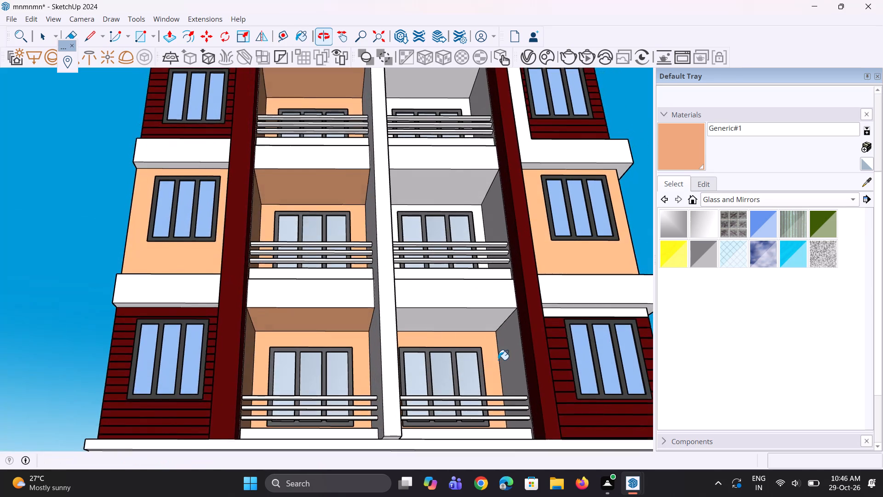
scroll(498, 360, up, 3)
click(513, 376)
click(474, 308)
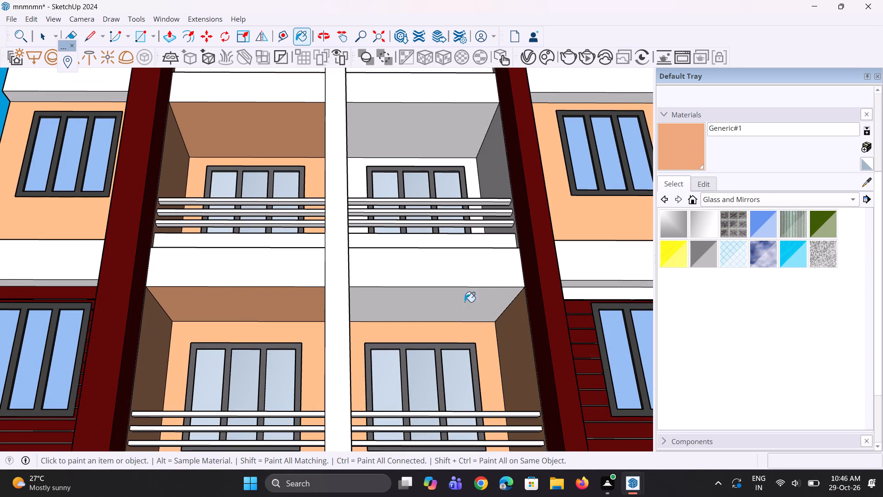
scroll(333, 307, down, 9)
middle_drag(352, 248, 366, 351)
scroll(381, 289, up, 1)
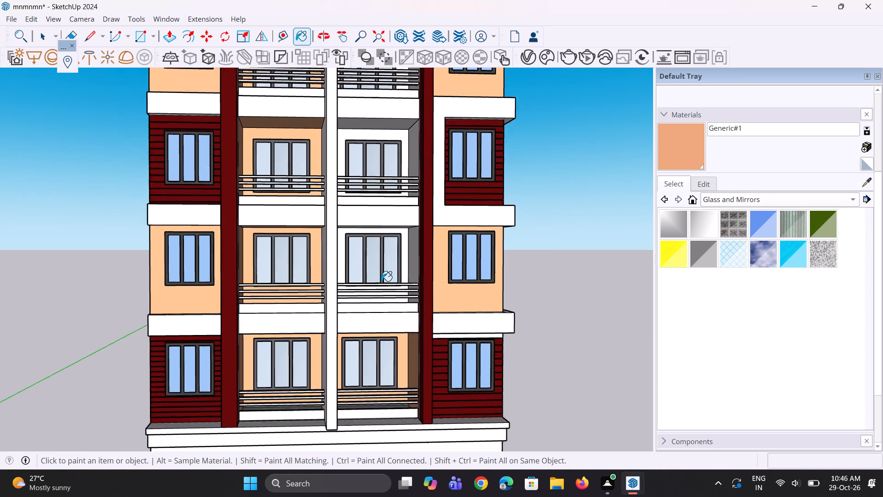
Paint the back wall, side wall and ceiling of the second-lowest balcony right of the central fin light orange.
scroll(381, 281, up, 5)
click(418, 265)
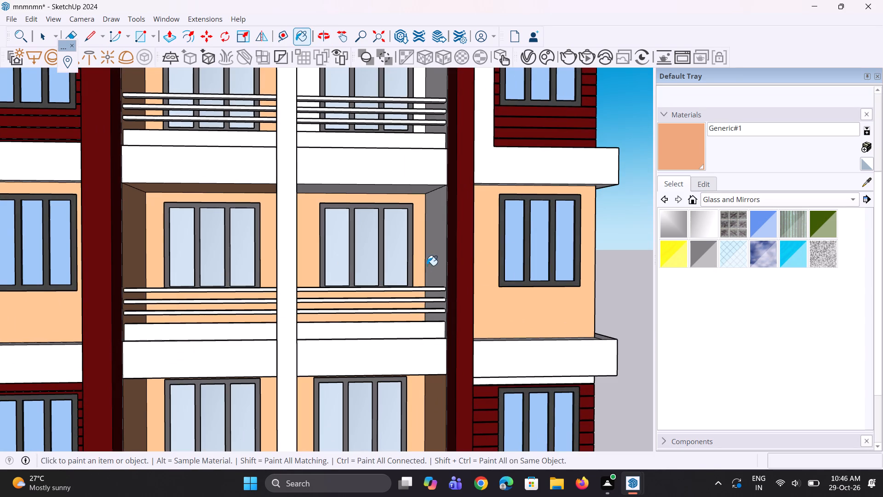
click(433, 271)
middle_drag(387, 301, 386, 257)
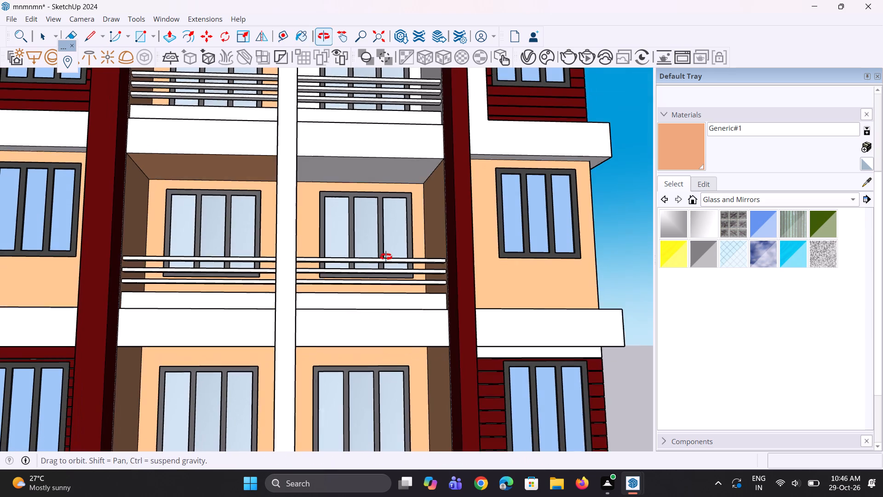
middle_drag(386, 257, 386, 256)
click(400, 159)
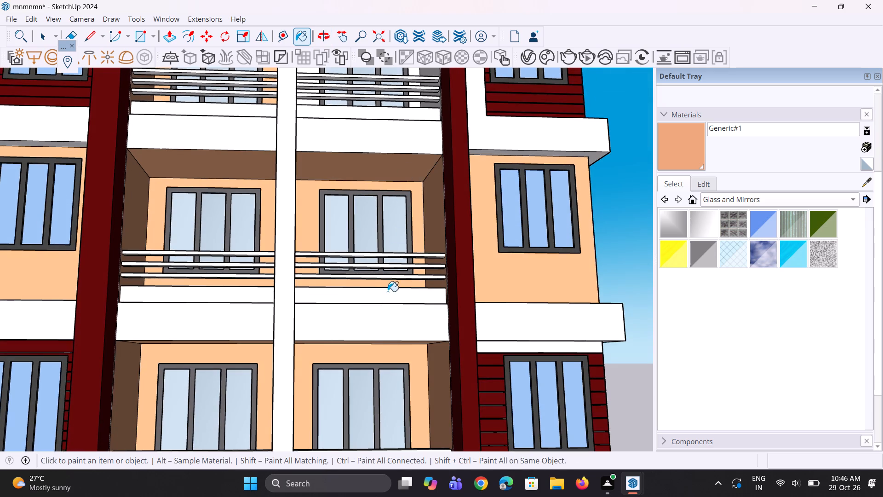
Paint the back wall, side wall and ceiling of the balcony one floor below the top, right of the central fin, light orange.
scroll(378, 329, down, 11)
middle_drag(362, 325, 379, 369)
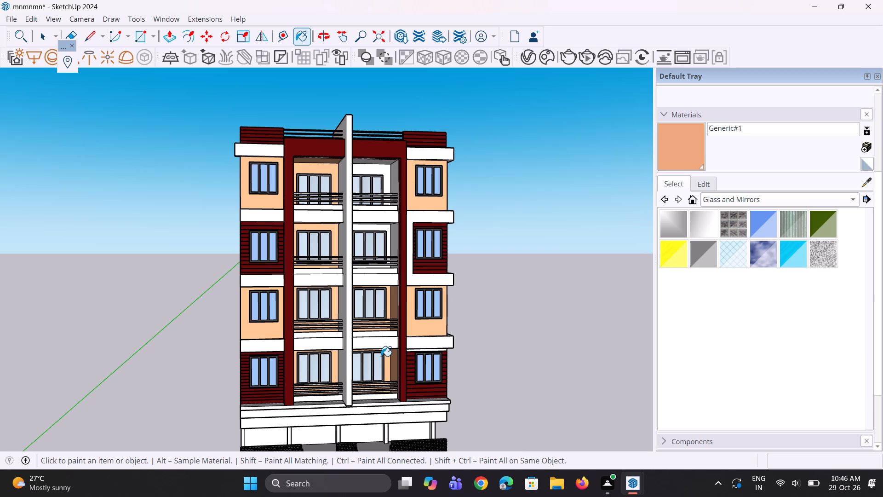
scroll(372, 248, up, 2)
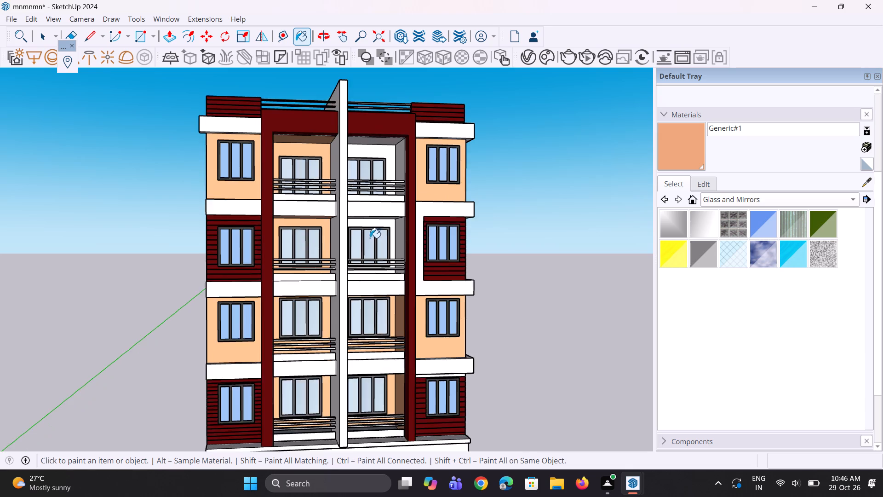
scroll(376, 233, up, 6)
click(398, 219)
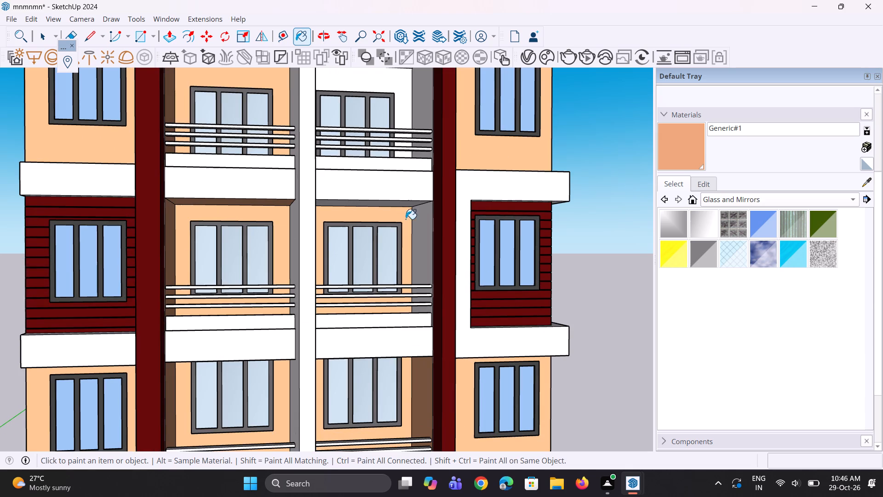
click(419, 234)
scroll(376, 318, down, 1)
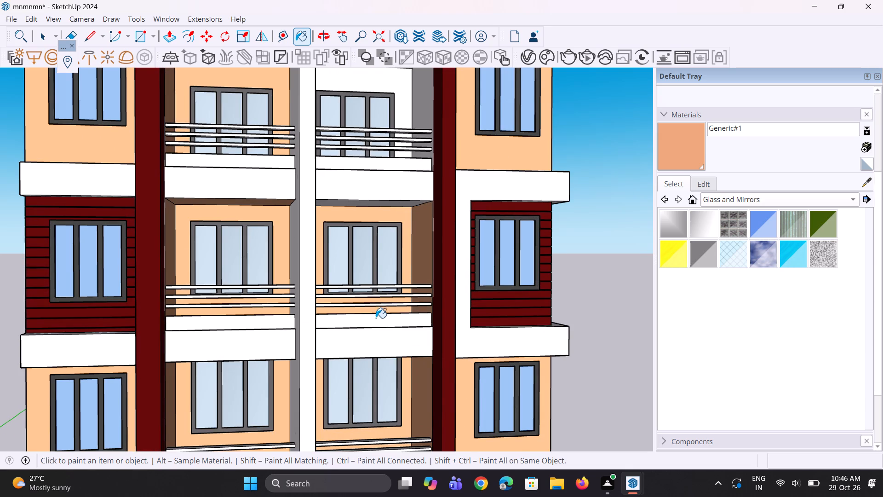
scroll(376, 318, down, 2)
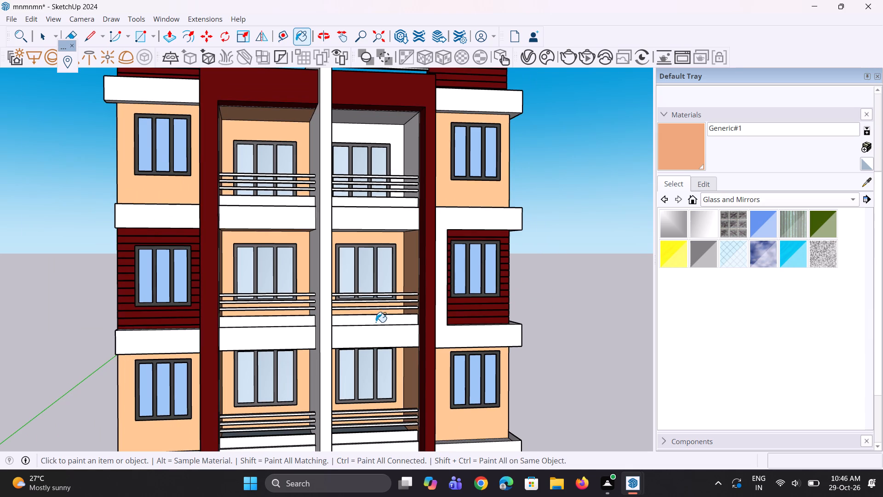
scroll(374, 339, down, 2)
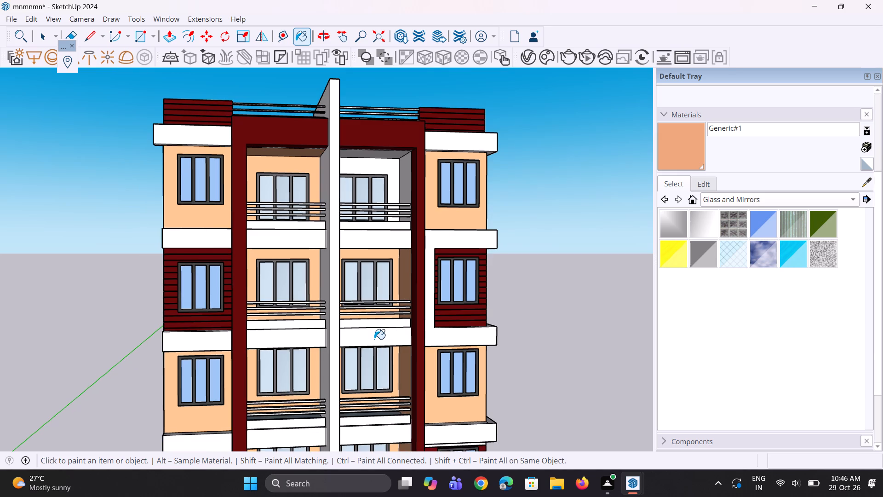
middle_drag(374, 339, 373, 322)
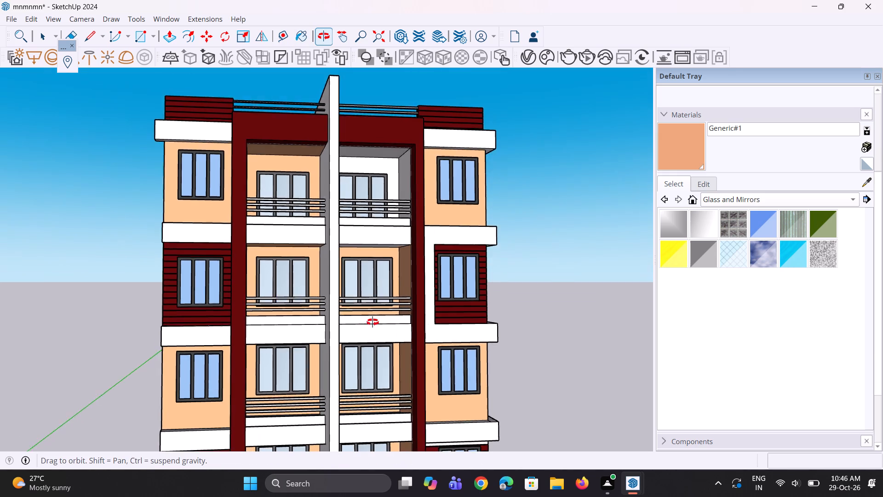
middle_drag(373, 322, 369, 269)
scroll(376, 239, up, 2)
click(379, 231)
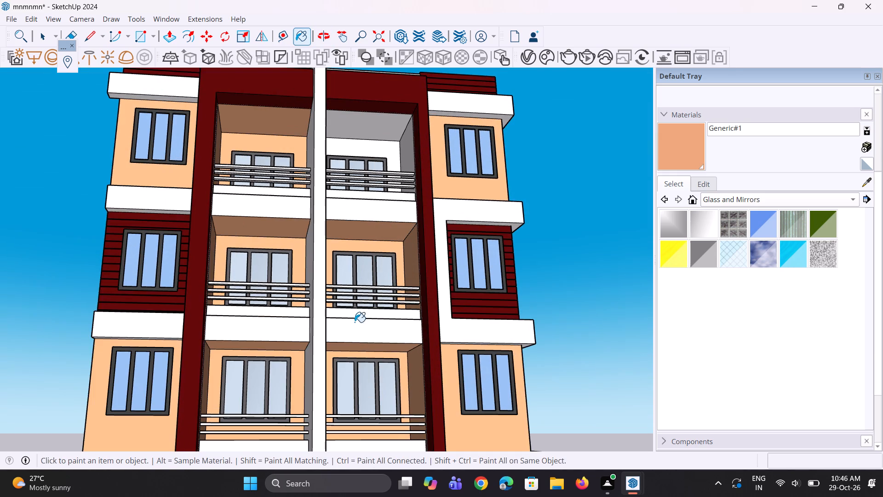
Paint the back wall, side wall and ceiling of the top balcony right of the central fin light orange.
scroll(355, 329, down, 8)
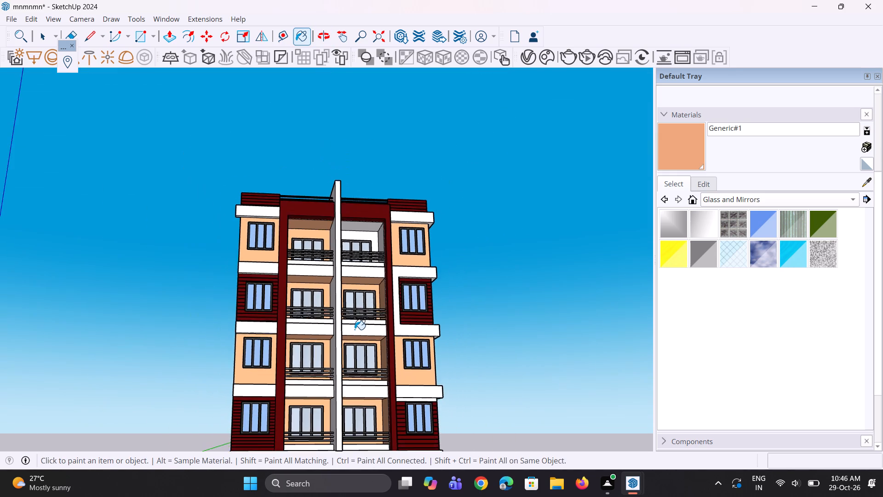
middle_drag(361, 320, 357, 363)
scroll(357, 216, up, 9)
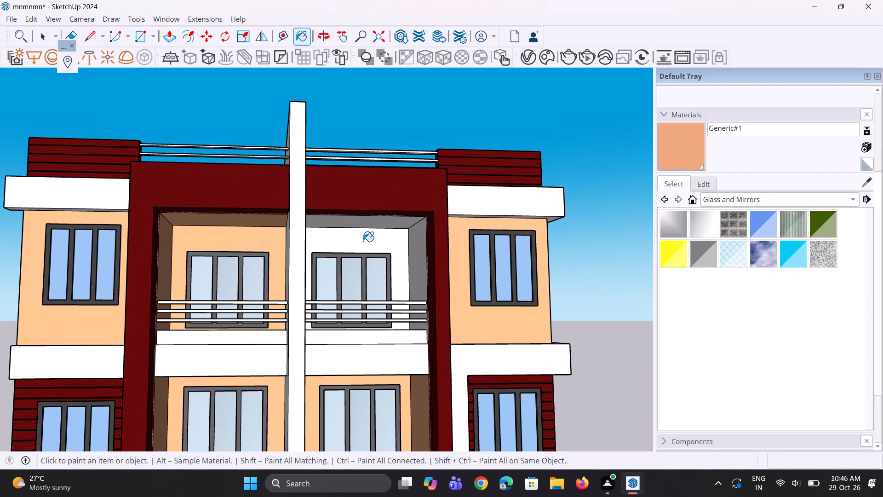
click(363, 243)
click(416, 256)
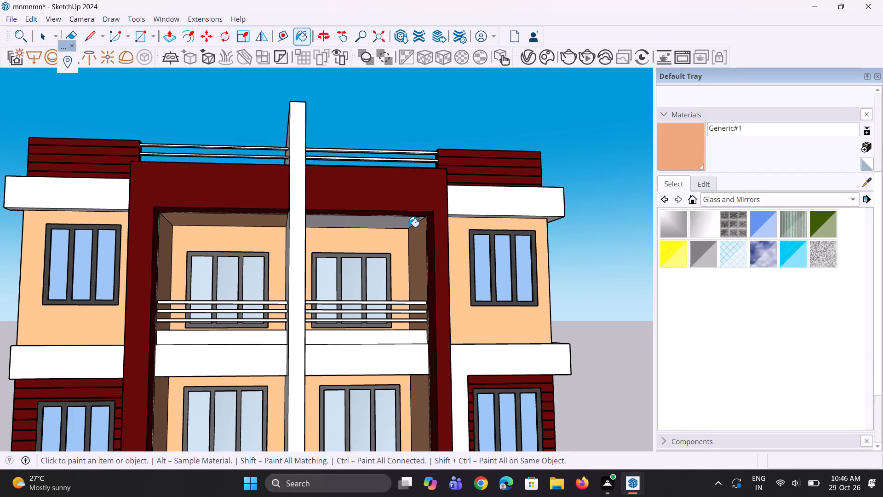
click(400, 222)
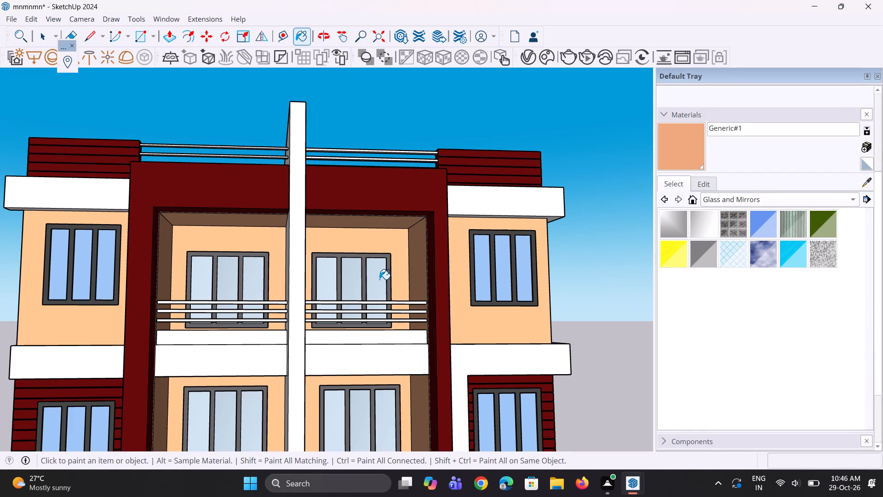
Paint the recessed wall between the dark red balcony frames on the building's side elevation light orange.
scroll(379, 279, down, 1)
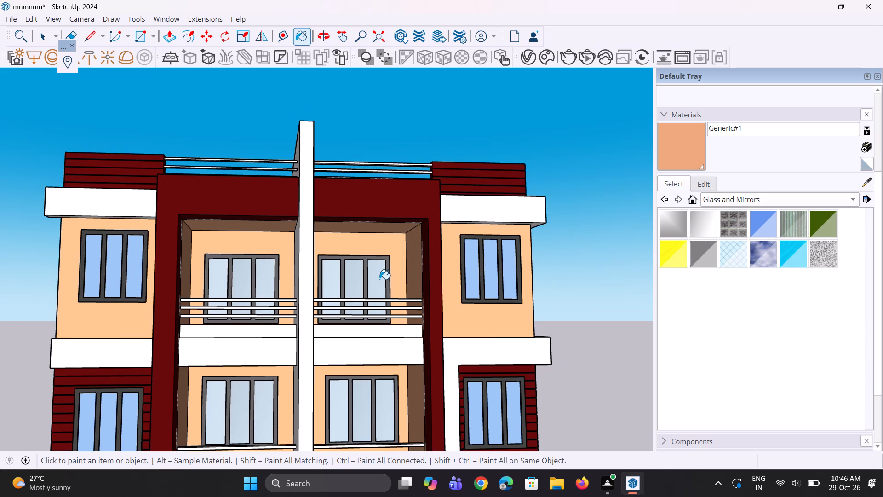
scroll(358, 287, down, 4)
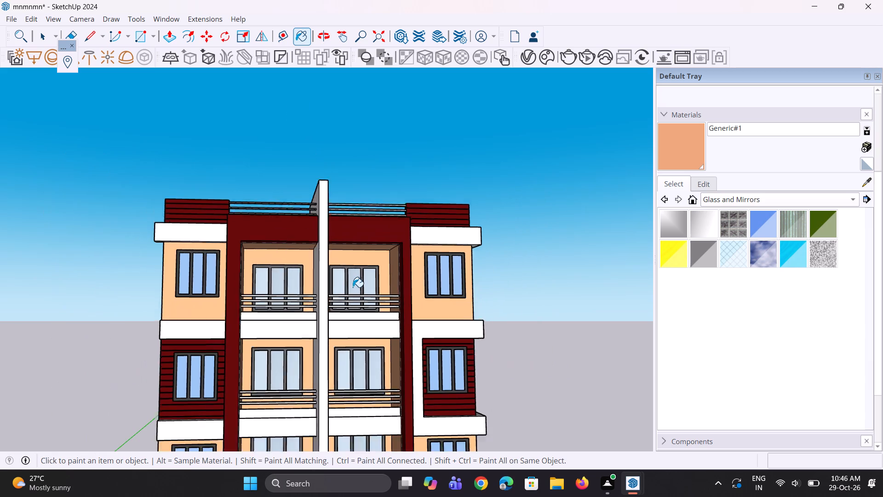
scroll(353, 287, down, 2)
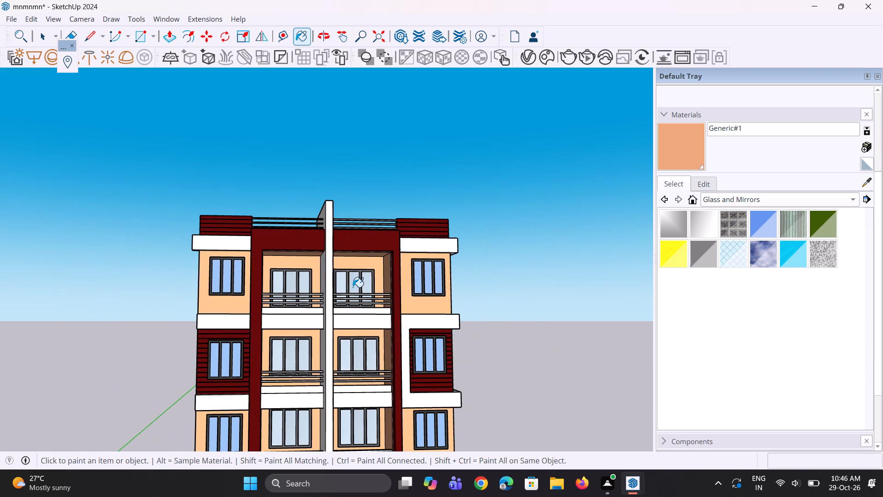
scroll(353, 287, down, 2)
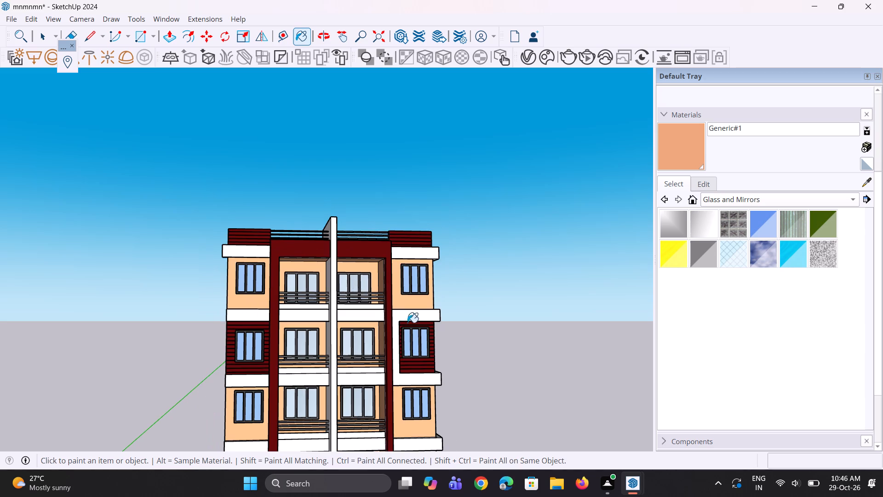
middle_drag(487, 363, 321, 362)
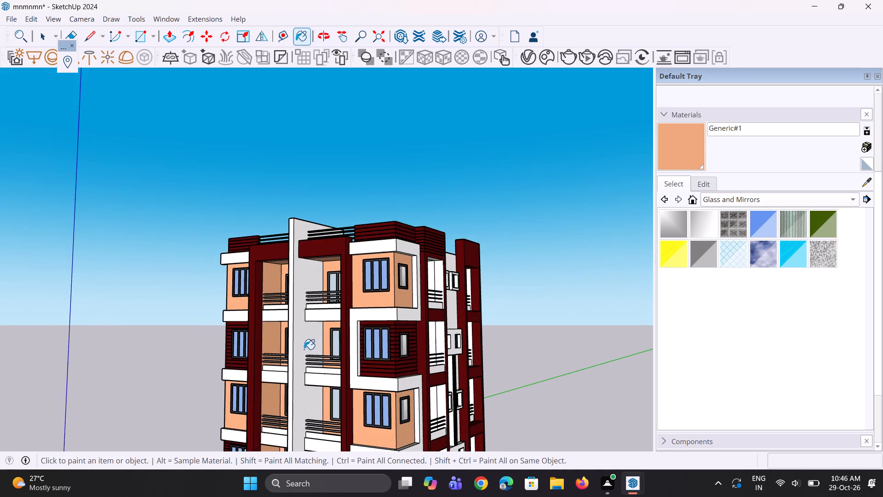
scroll(304, 349, down, 3)
scroll(210, 477, up, 2)
scroll(470, 345, up, 3)
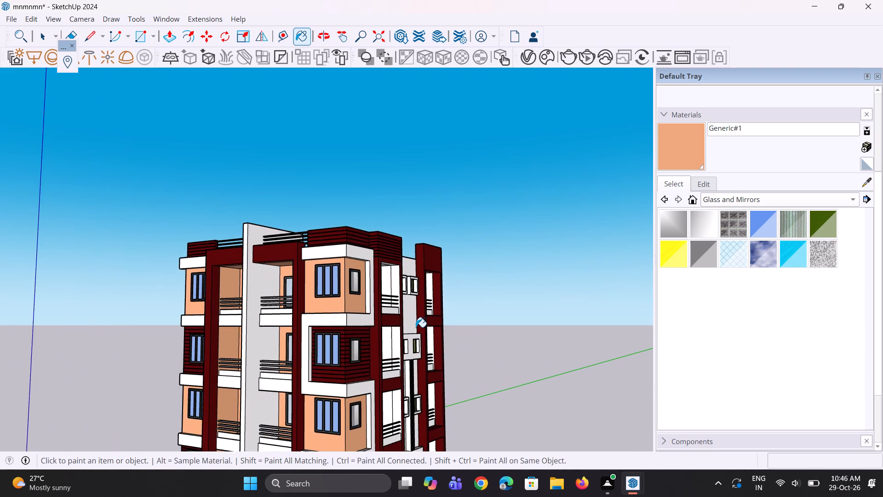
scroll(416, 327, up, 3)
click(409, 317)
Examine the building's front and both side elevations, including the base, for surfaces still unpainted.
middle_drag(407, 317, 354, 354)
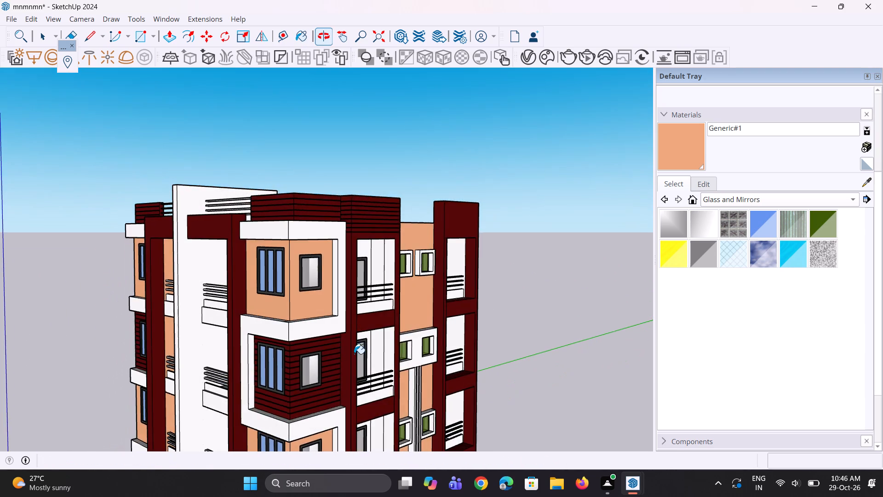
scroll(354, 354, down, 5)
scroll(396, 363, down, 4)
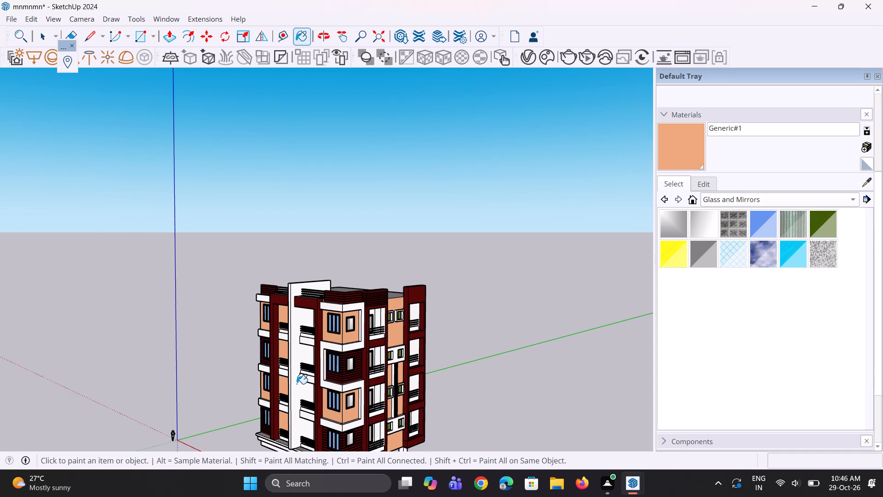
scroll(296, 384, down, 1)
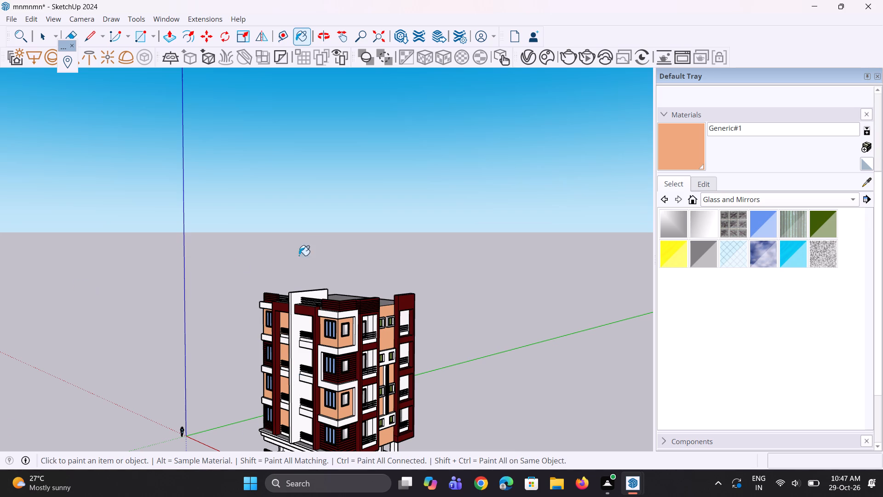
scroll(315, 250, down, 3)
middle_drag(349, 371, 355, 353)
scroll(339, 428, up, 9)
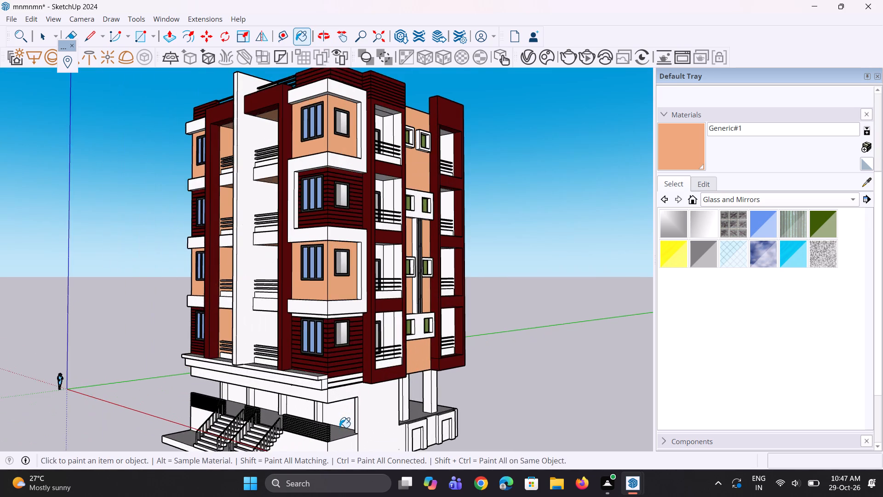
scroll(339, 428, up, 2)
scroll(322, 313, down, 3)
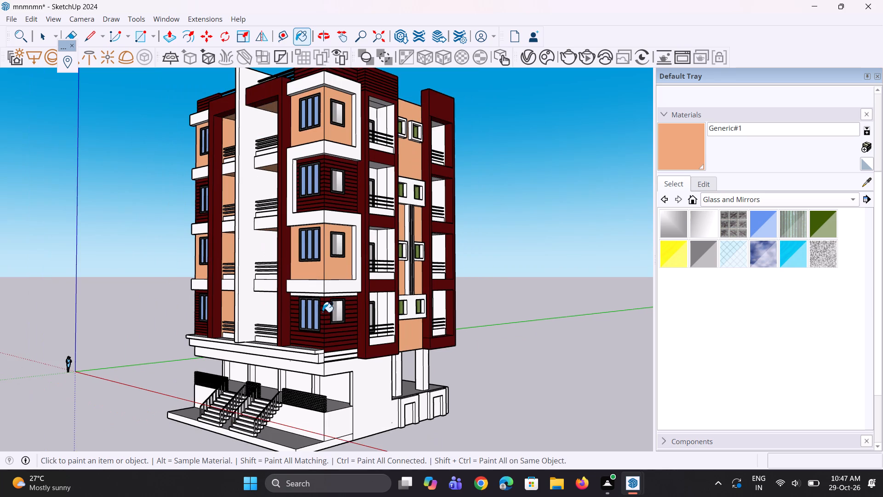
scroll(322, 312, down, 2)
middle_drag(322, 313, 478, 328)
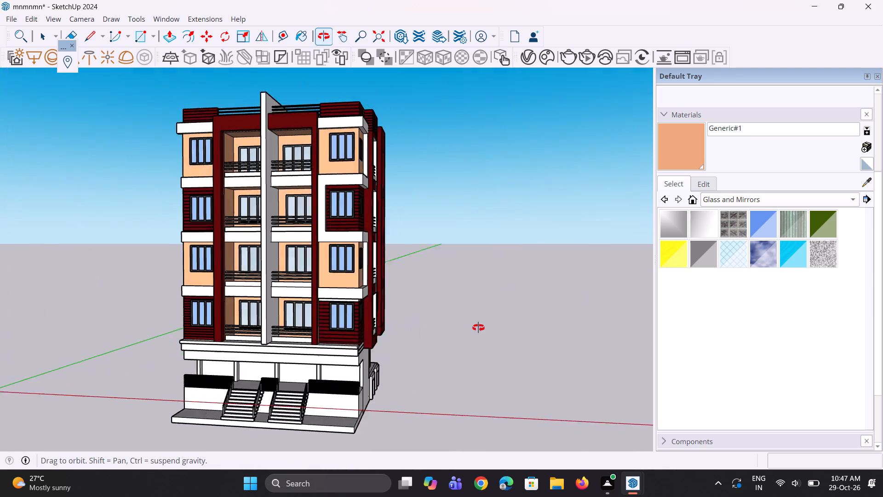
middle_drag(478, 328, 636, 314)
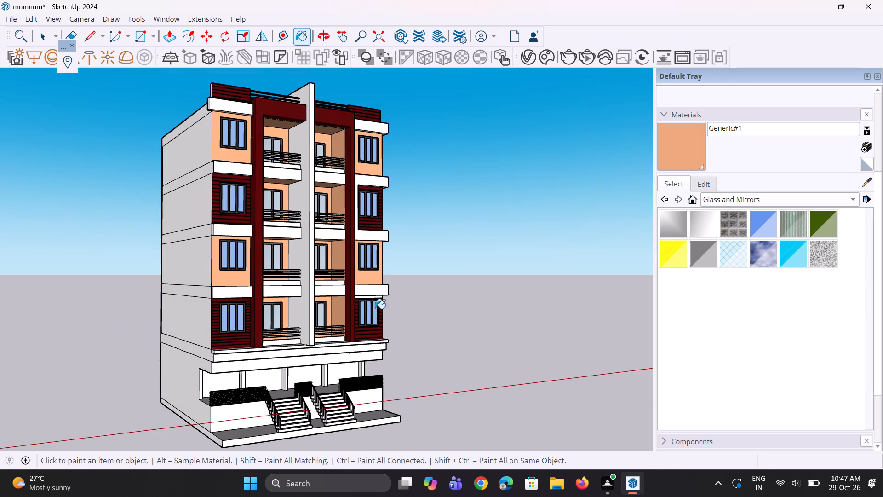
scroll(367, 315, up, 2)
middle_drag(347, 317, 200, 312)
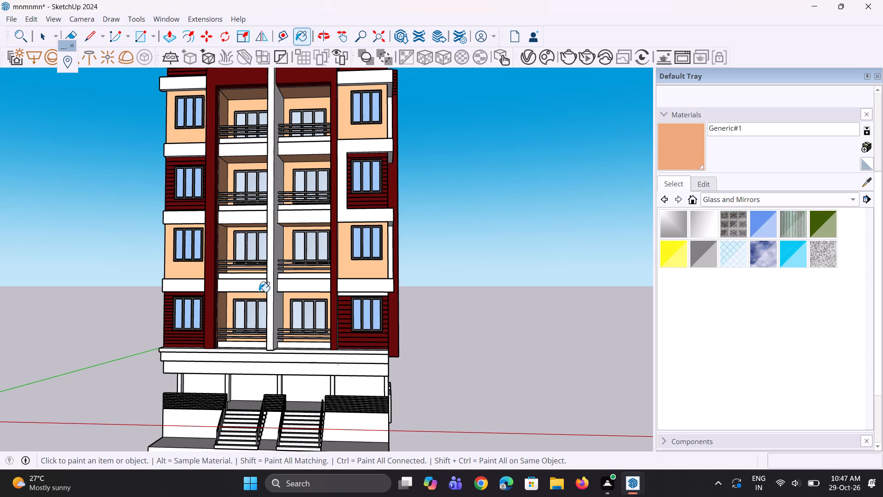
scroll(231, 287, down, 2)
middle_drag(252, 277, 156, 288)
scroll(272, 326, up, 2)
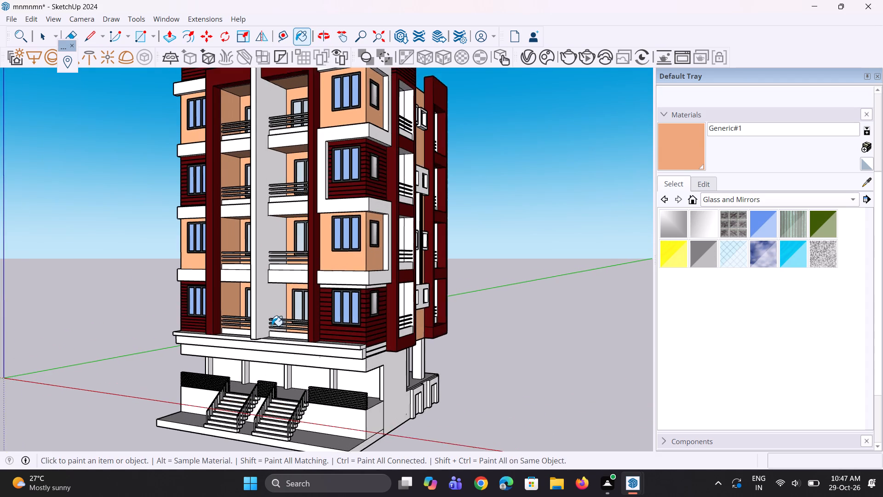
scroll(277, 326, up, 1)
scroll(332, 343, down, 1)
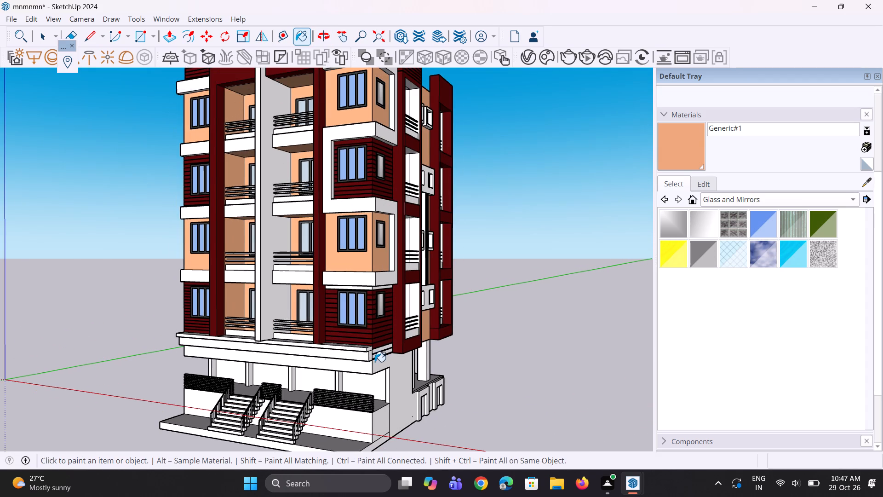
Paint the ground-floor side wall and the front beam above the entrance columns light orange.
scroll(379, 362, up, 2)
click(409, 368)
scroll(378, 367, down, 3)
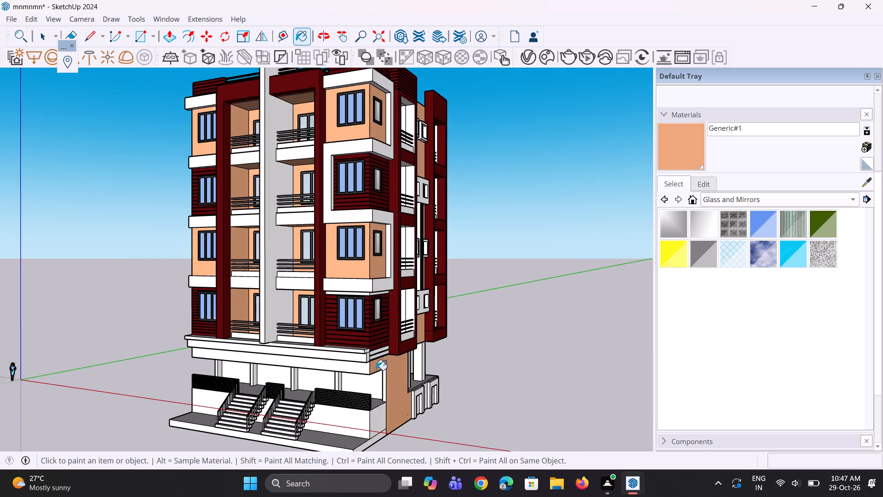
scroll(374, 371, up, 7)
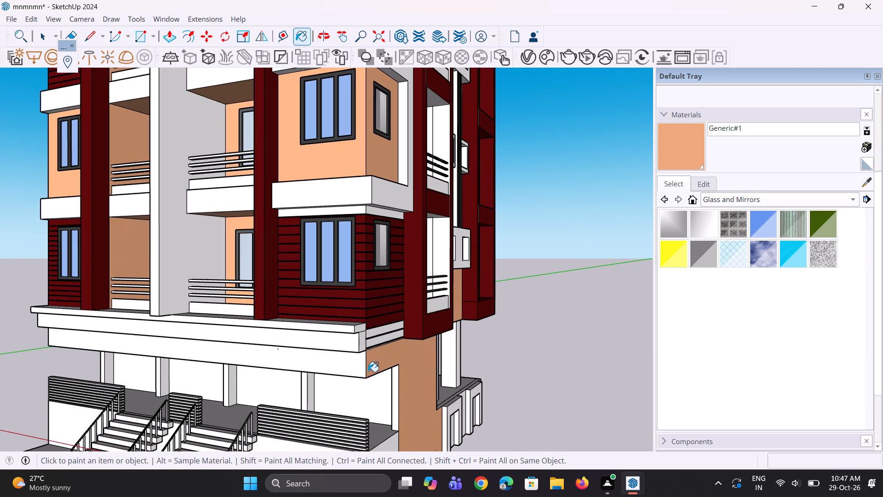
click(344, 369)
middle_drag(322, 376, 350, 380)
scroll(350, 380, down, 4)
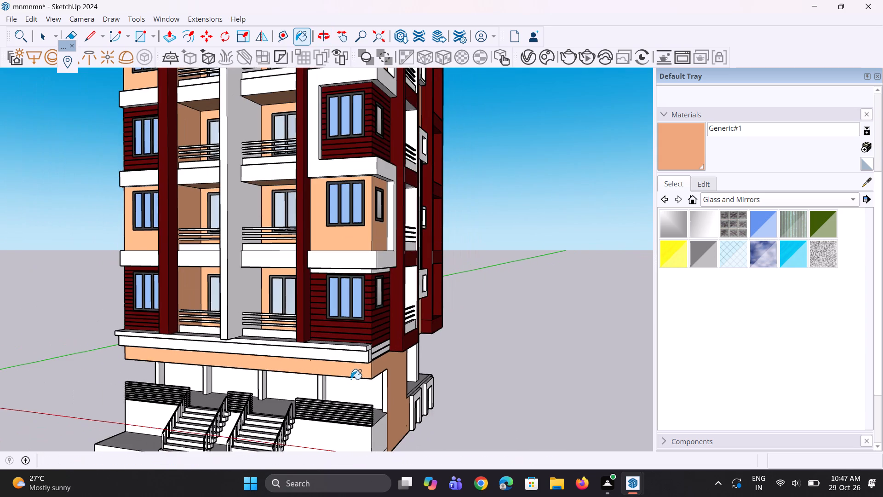
middle_drag(356, 376, 321, 365)
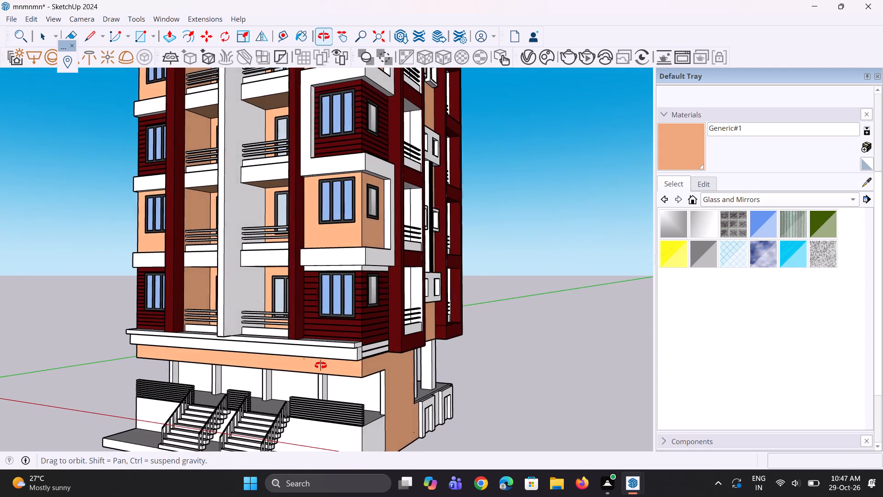
Examine the building's side elevation, entrance steps and ground-floor base for surfaces still unpainted.
middle_drag(321, 365, 297, 361)
scroll(278, 352, down, 7)
middle_drag(319, 339, 282, 339)
scroll(323, 350, up, 4)
scroll(390, 395, up, 4)
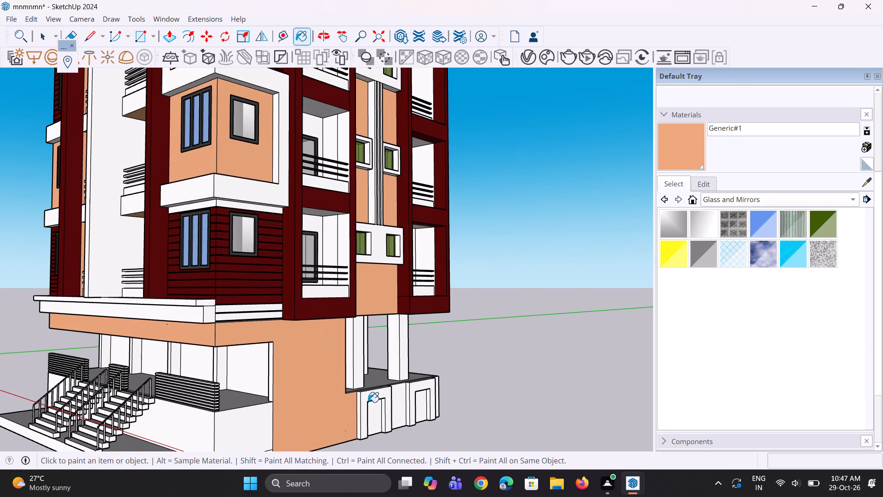
scroll(320, 387, down, 3)
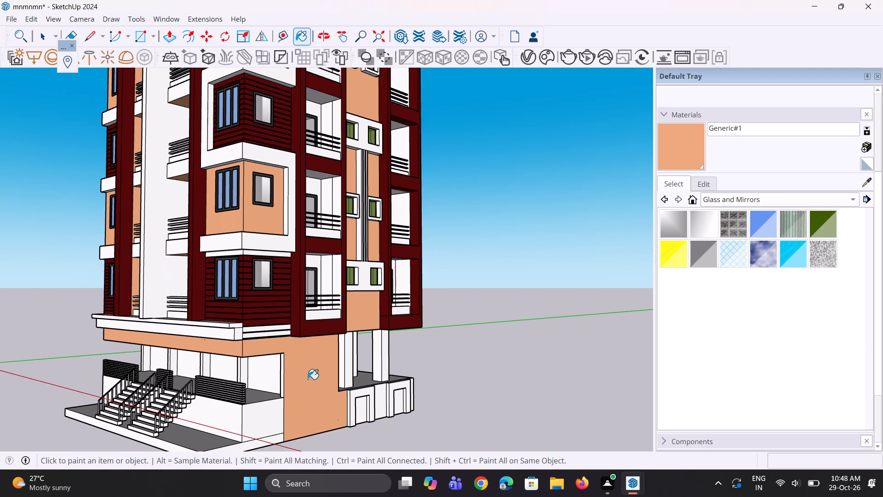
scroll(292, 369, down, 2)
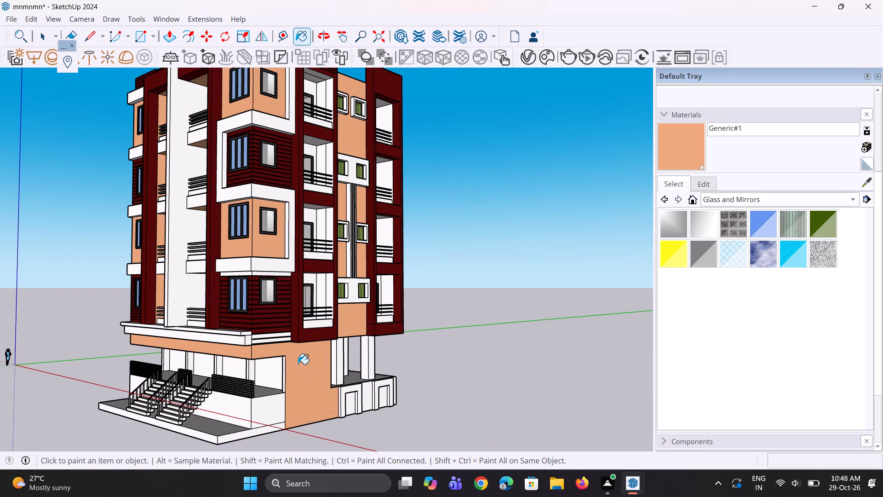
scroll(279, 353, down, 3)
middle_drag(275, 350, 287, 349)
scroll(275, 363, down, 2)
middle_drag(267, 392, 249, 398)
scroll(249, 398, up, 4)
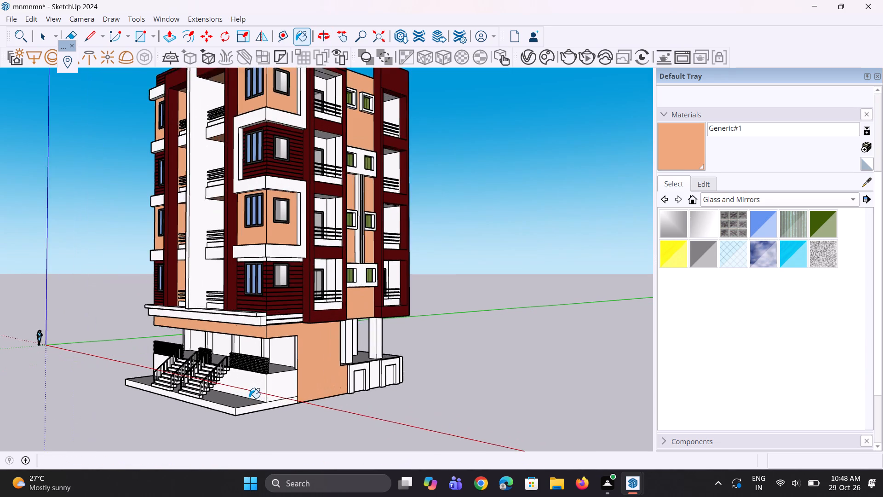
scroll(249, 402, up, 6)
middle_click(245, 405)
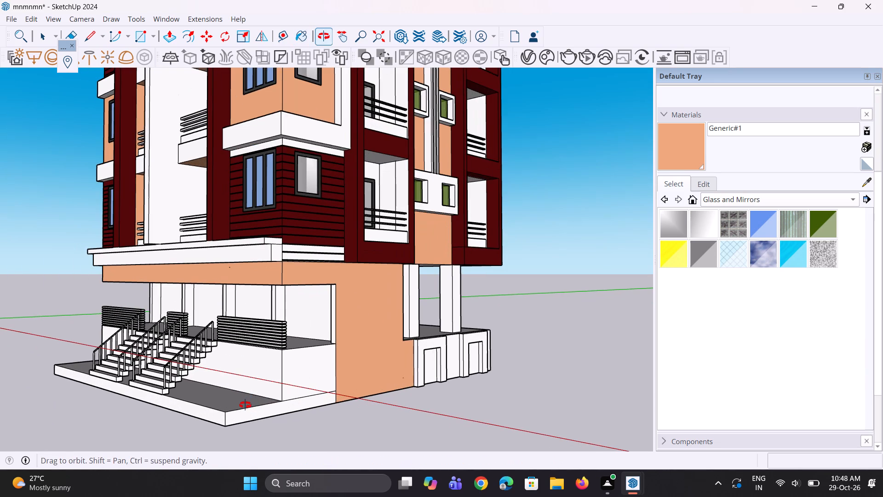
key(space)
key(space)
scroll(259, 396, up, 8)
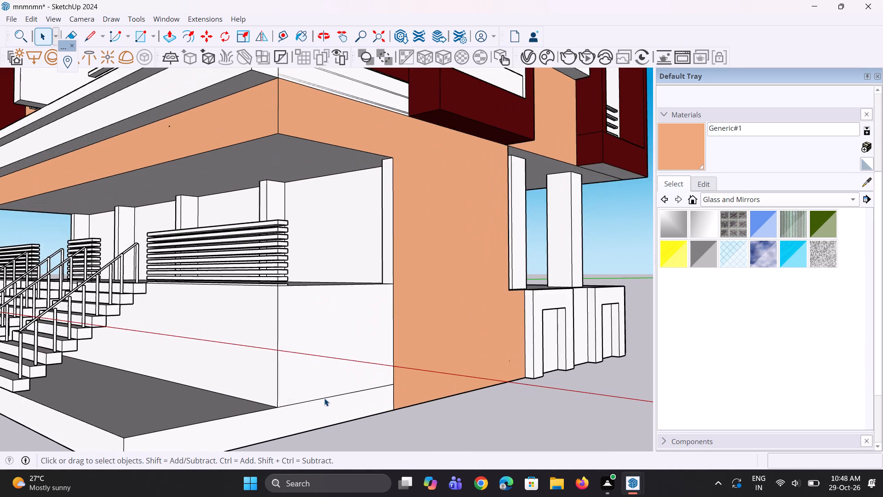
scroll(188, 428, down, 5)
middle_drag(189, 412, 208, 410)
scroll(189, 412, up, 1)
scroll(208, 410, down, 4)
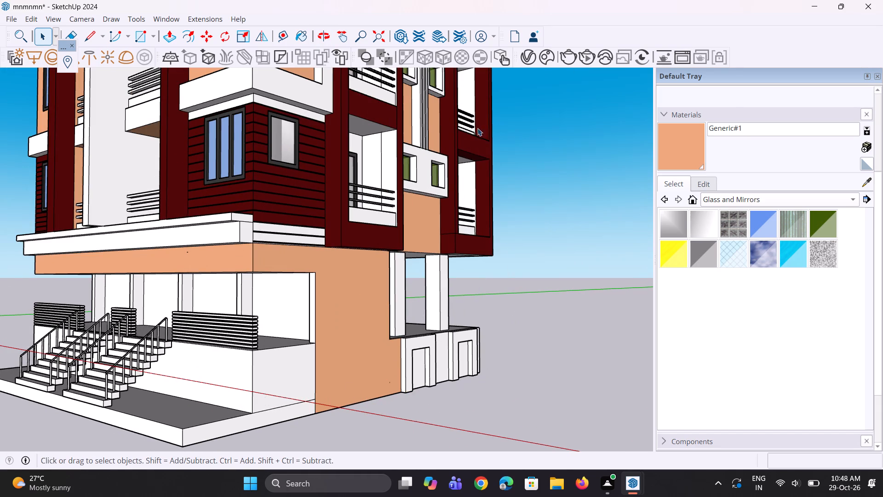
Paint the three railing bars of the top balcony right of the central fin dark grey with Color M07 from the Colors collection.
click(725, 199)
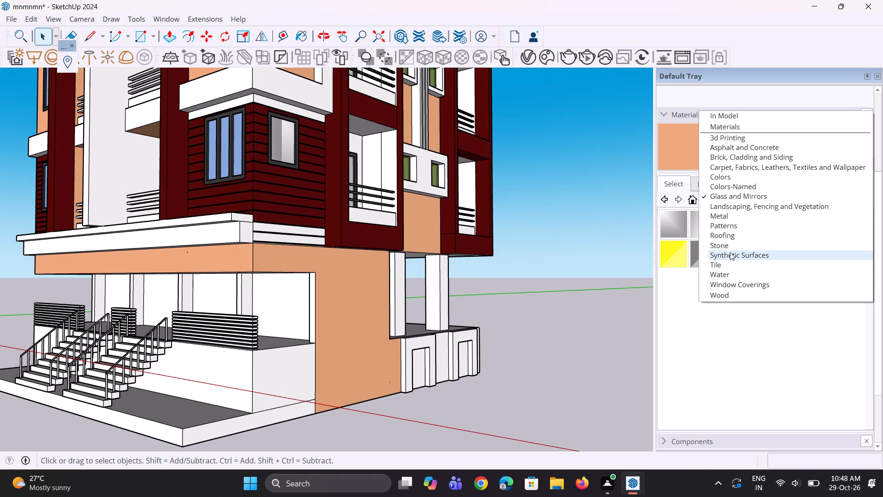
click(734, 173)
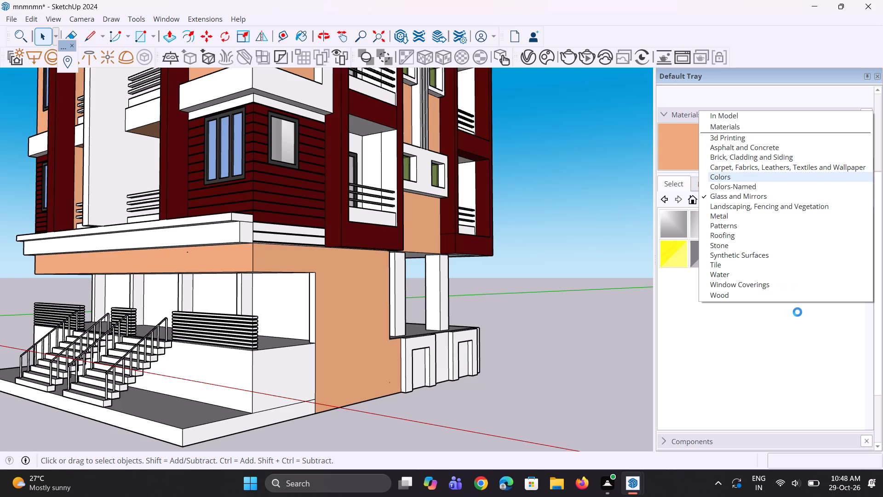
scroll(715, 301, down, 9)
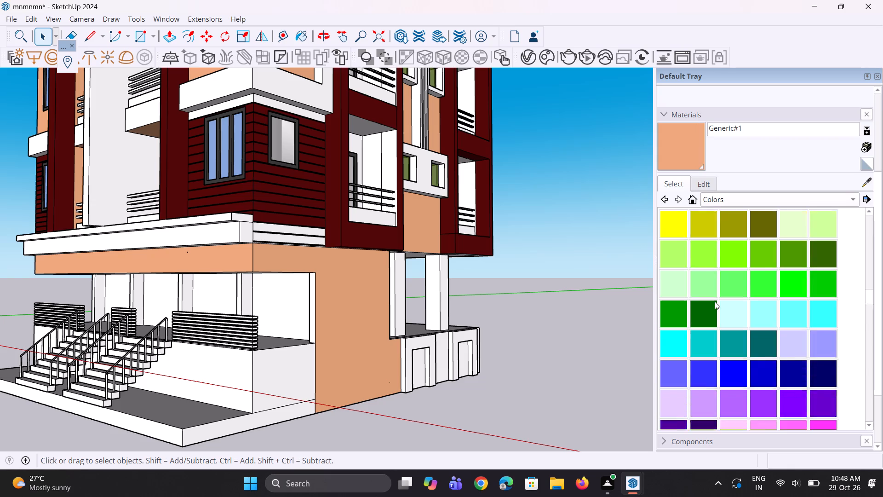
scroll(715, 301, down, 4)
click(704, 378)
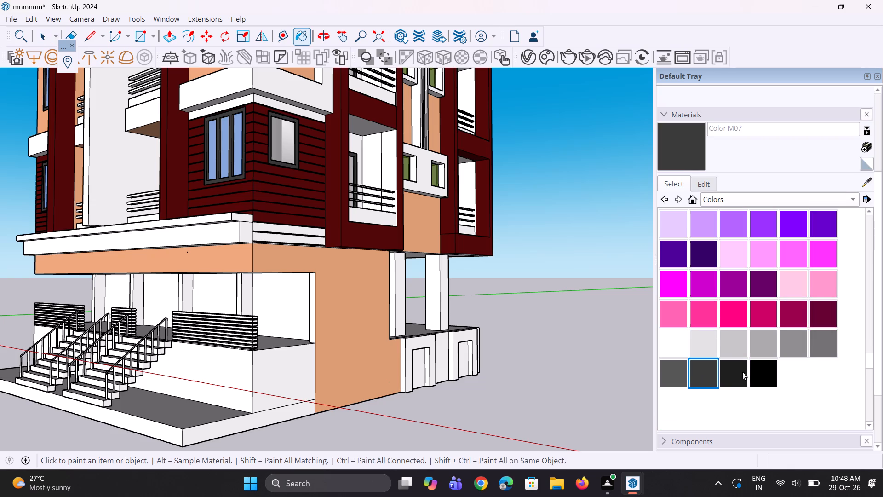
scroll(514, 393, down, 10)
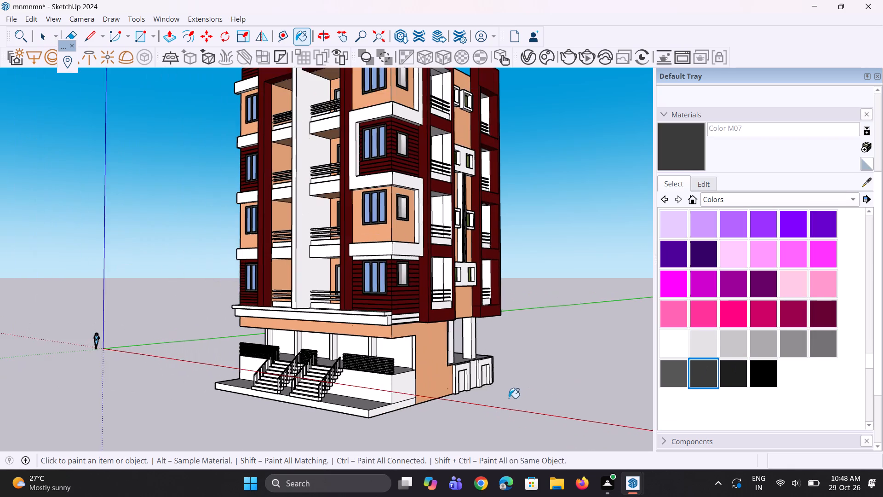
middle_drag(440, 366, 487, 403)
scroll(477, 422, down, 5)
middle_drag(341, 218, 495, 214)
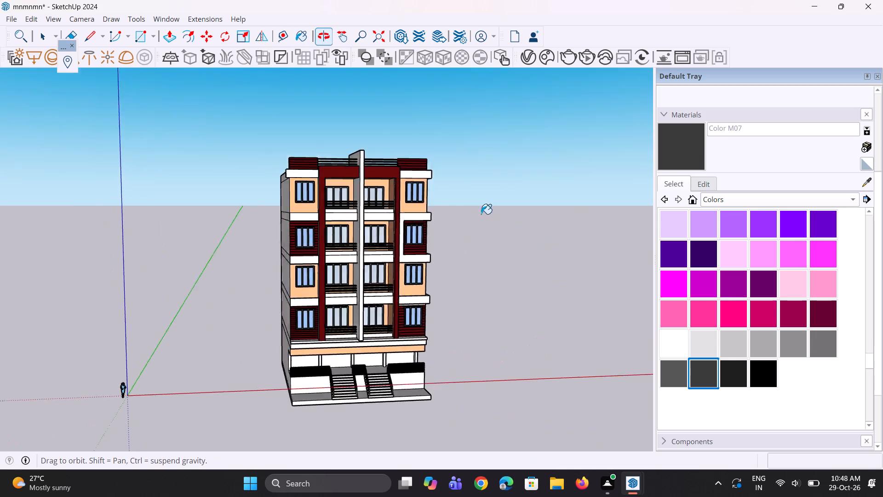
scroll(386, 203, up, 20)
scroll(386, 203, up, 3)
middle_drag(382, 235, 369, 301)
scroll(369, 301, up, 2)
click(416, 333)
click(419, 340)
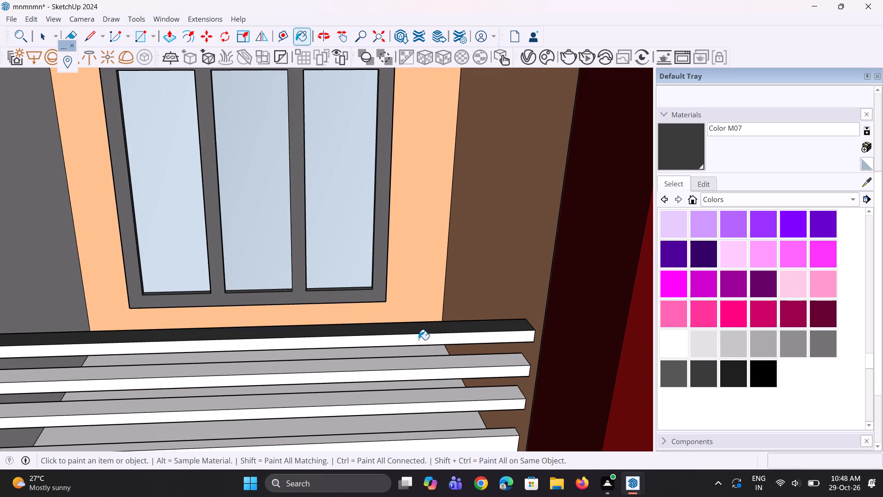
click(422, 365)
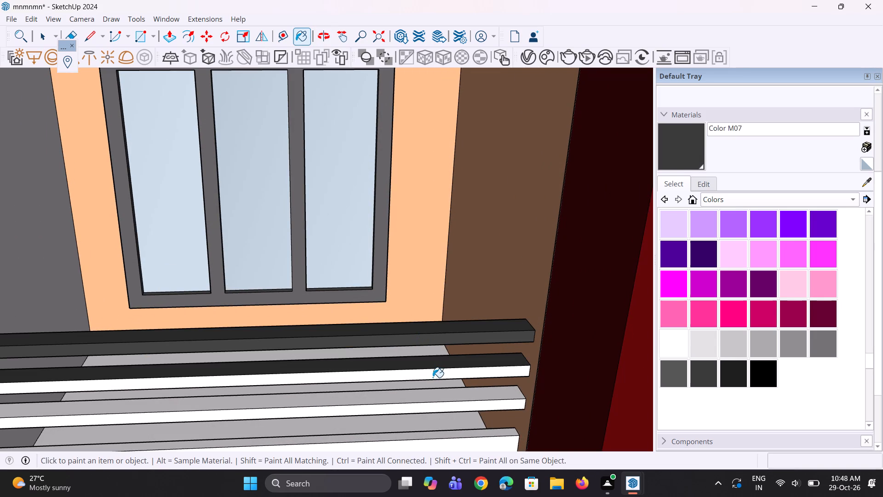
click(433, 377)
scroll(426, 289, down, 7)
scroll(395, 356, up, 4)
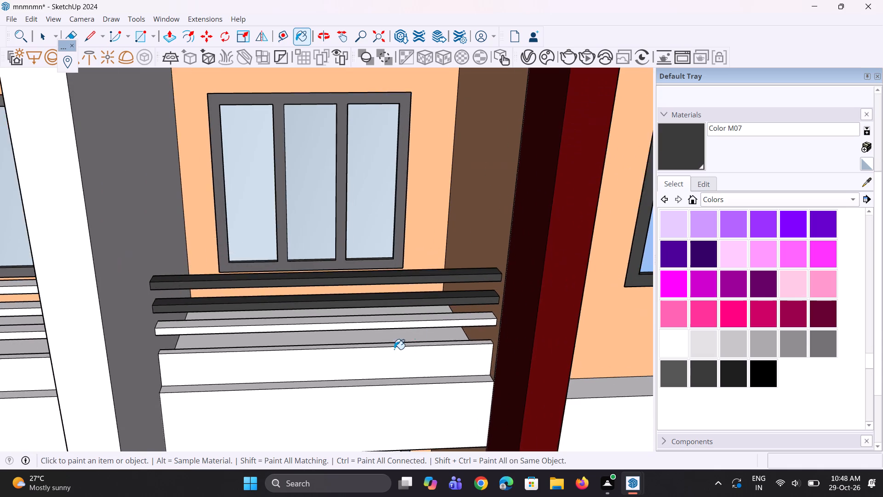
scroll(416, 338, up, 3)
click(426, 318)
click(428, 311)
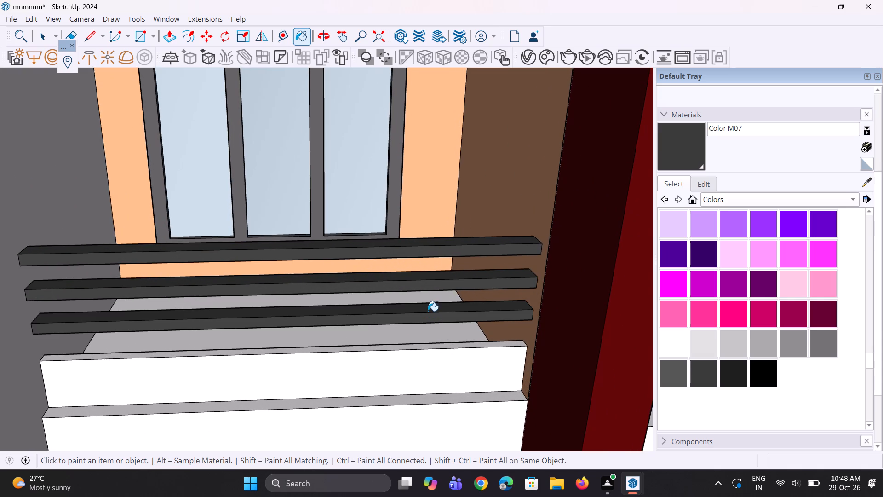
Paint the front and top faces of the three railing bars on the top balcony left of the central fin with Color M07.
scroll(443, 319, down, 10)
scroll(185, 319, up, 4)
scroll(230, 317, up, 3)
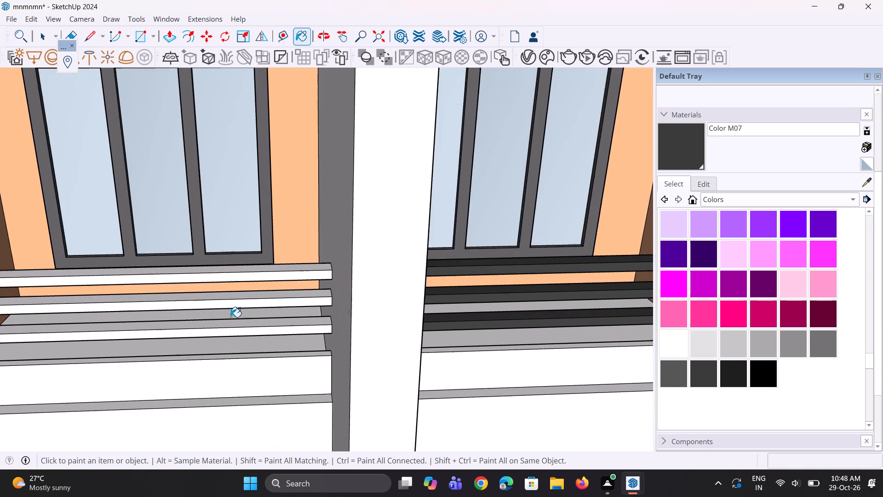
scroll(230, 324, up, 3)
click(230, 324)
click(234, 335)
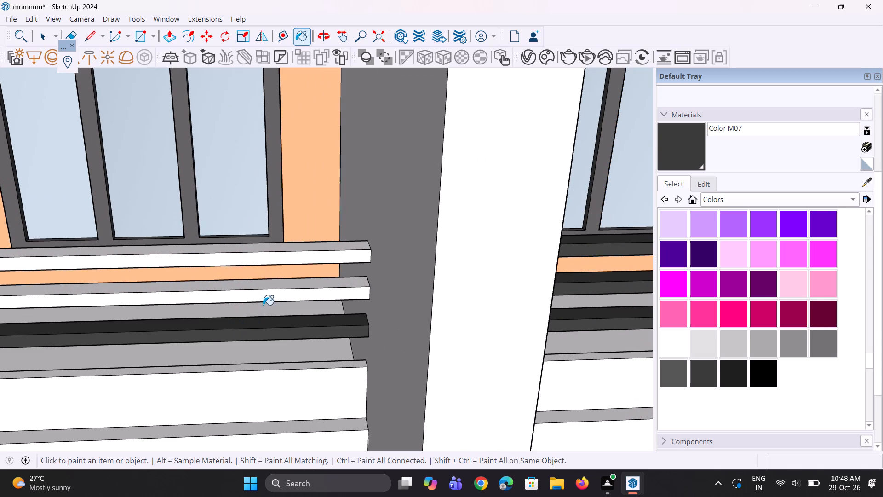
click(269, 297)
click(281, 286)
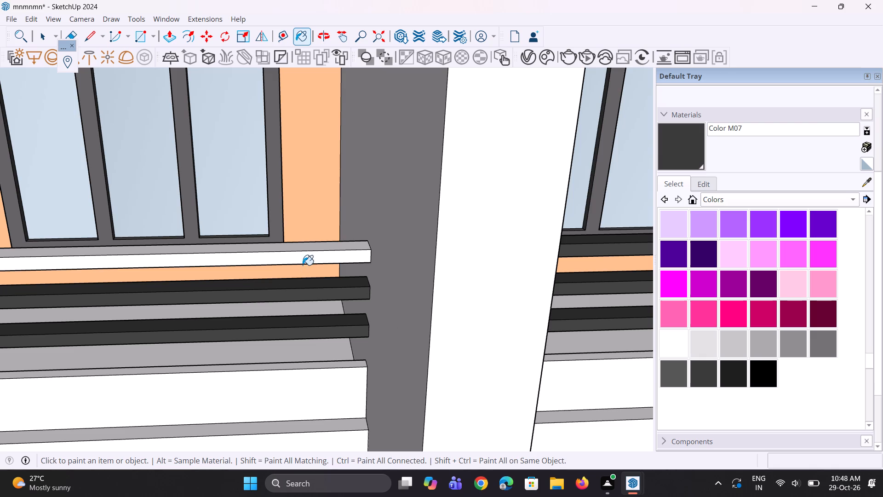
click(311, 259)
click(320, 250)
Paint the three railing bars of the second balcony from the top, left of the central fin, with dark grey Color M07.
scroll(324, 247, down, 5)
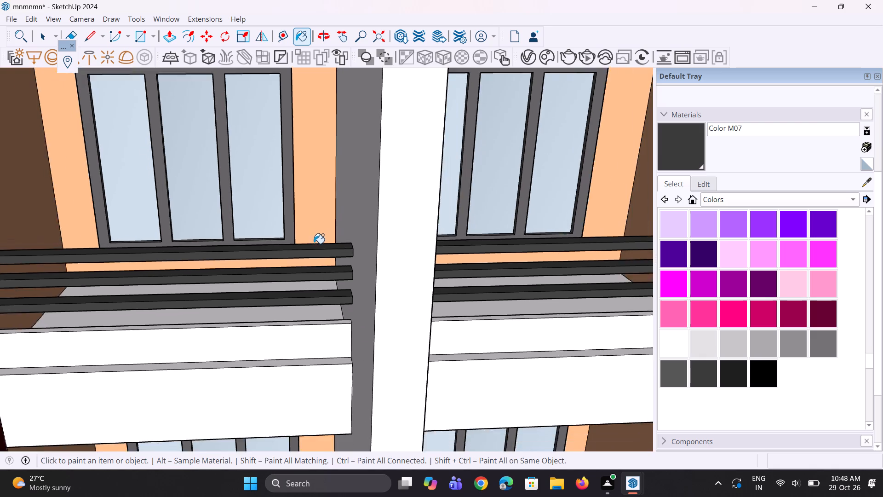
scroll(311, 242, down, 15)
scroll(282, 358, up, 5)
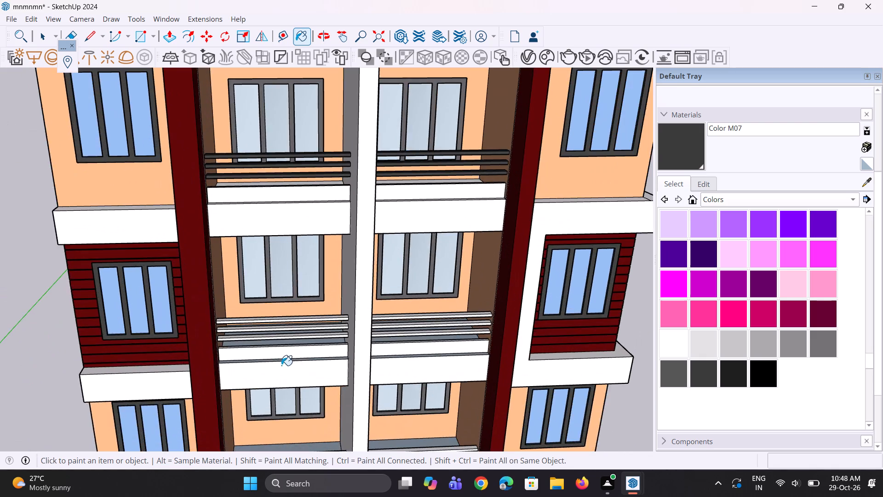
scroll(299, 347, up, 9)
scroll(339, 327, up, 6)
click(350, 321)
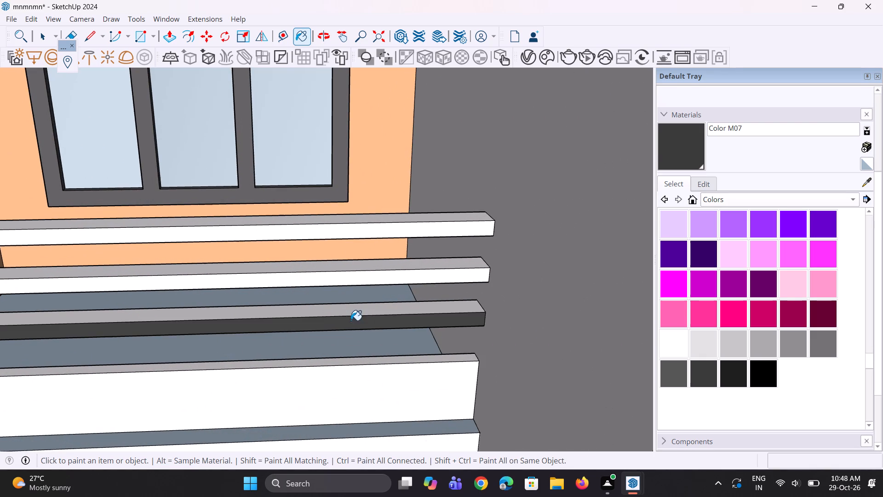
click(354, 314)
click(361, 282)
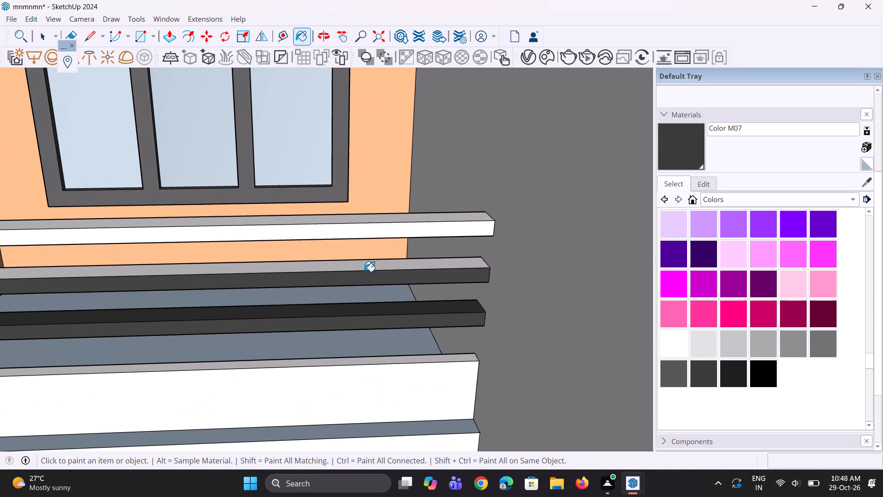
click(364, 269)
click(364, 239)
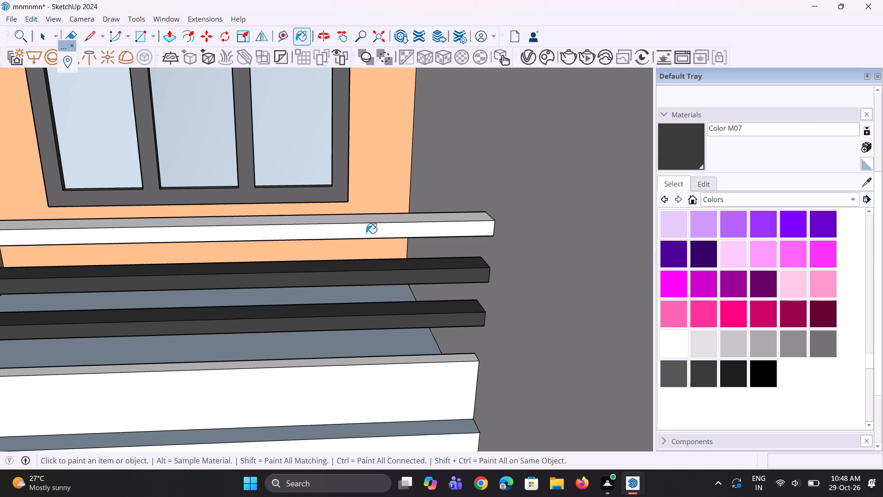
click(366, 233)
click(371, 222)
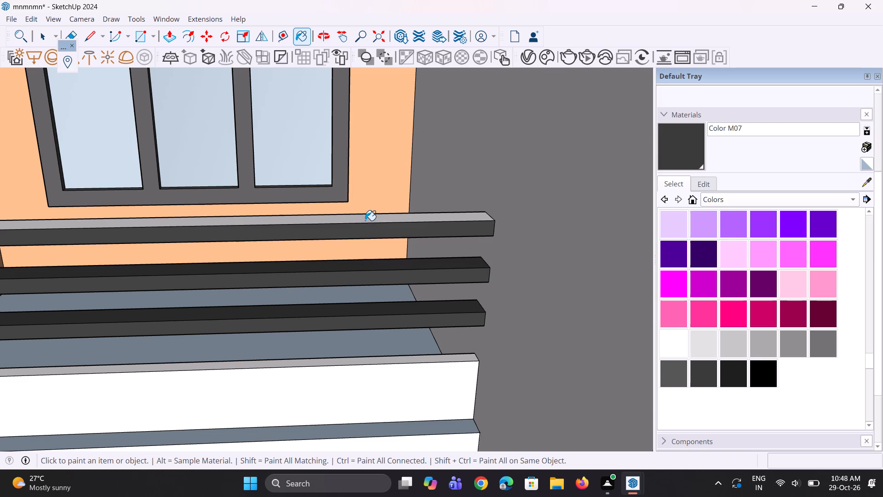
click(366, 218)
Paint the three railing bars of the second balcony from the top, right of the central fin, with dark grey Color M07.
scroll(305, 268, down, 5)
scroll(225, 283, down, 7)
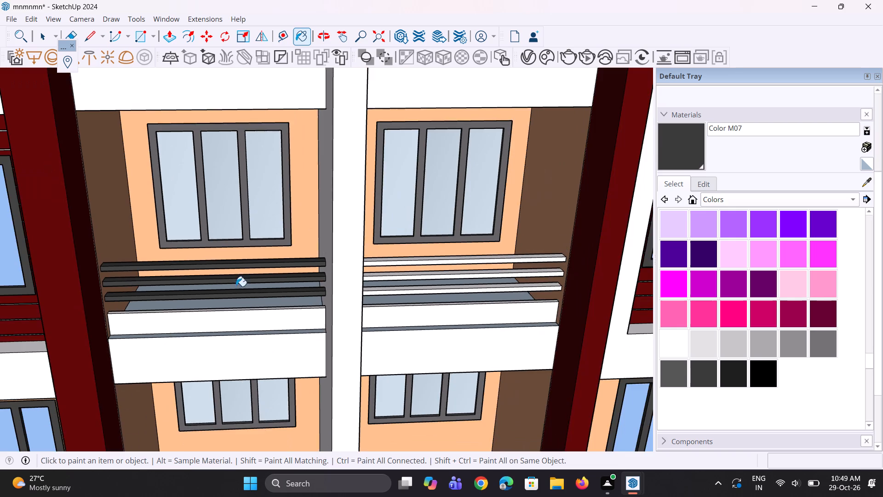
scroll(539, 283, up, 12)
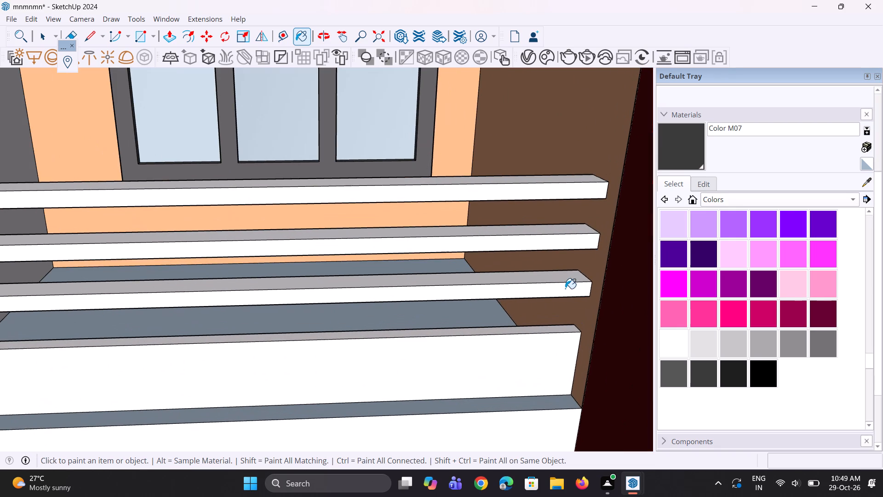
click(565, 289)
scroll(566, 286, up, 2)
click(566, 275)
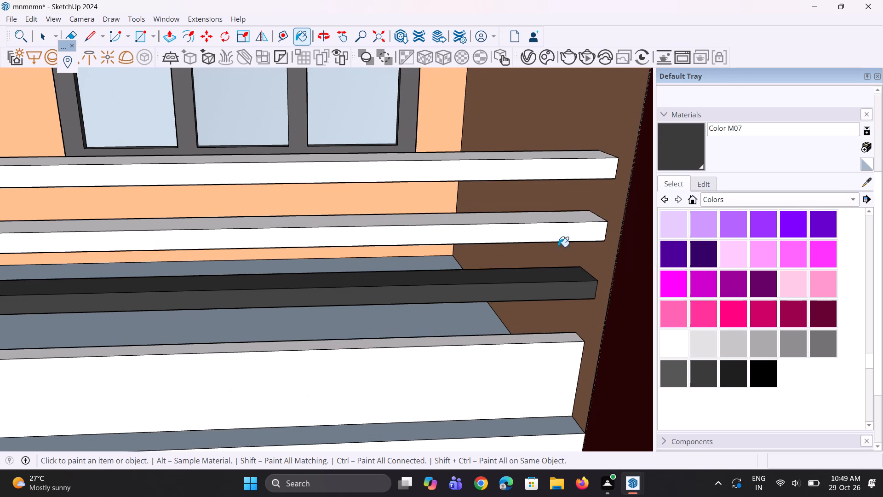
click(556, 230)
click(554, 217)
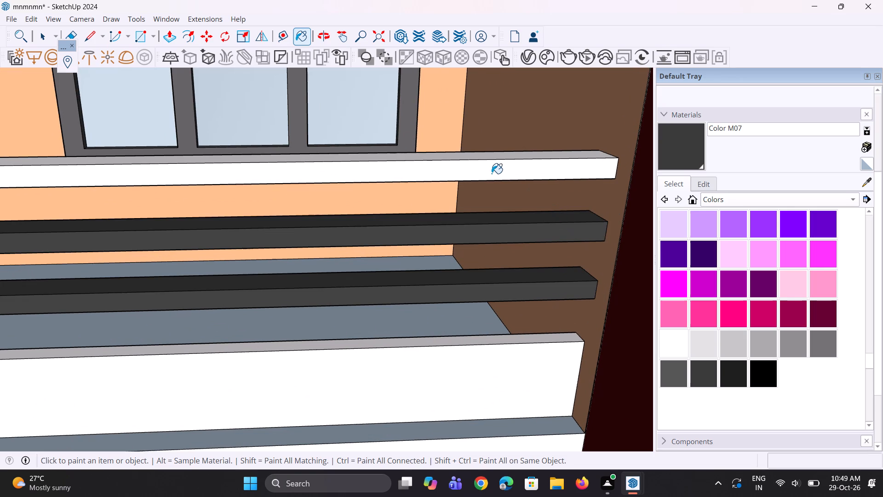
click(492, 173)
click(499, 158)
Paint the three railing bars of the third balcony from the top, right of the central fin, with dark grey Color M07.
scroll(467, 172, down, 5)
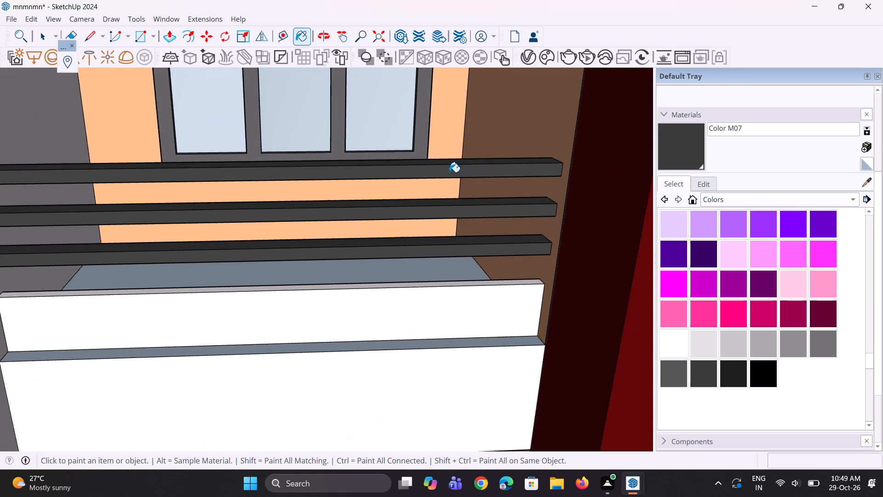
scroll(436, 179, down, 5)
scroll(416, 183, up, 1)
scroll(340, 191, down, 9)
scroll(382, 368, up, 8)
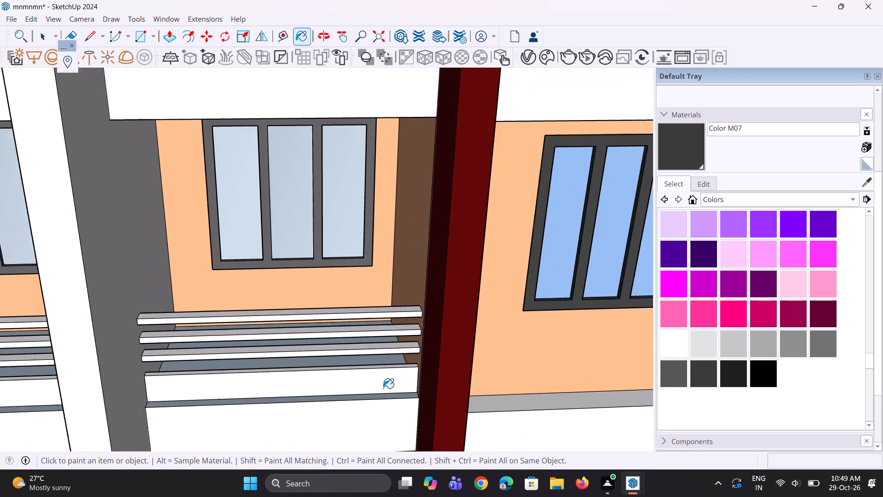
scroll(383, 388, up, 3)
scroll(404, 331, up, 3)
click(404, 331)
click(407, 321)
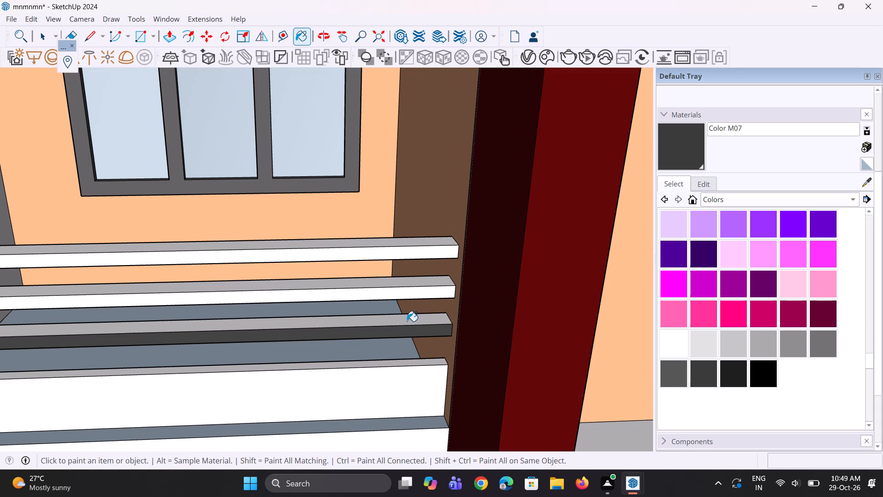
click(410, 294)
click(411, 284)
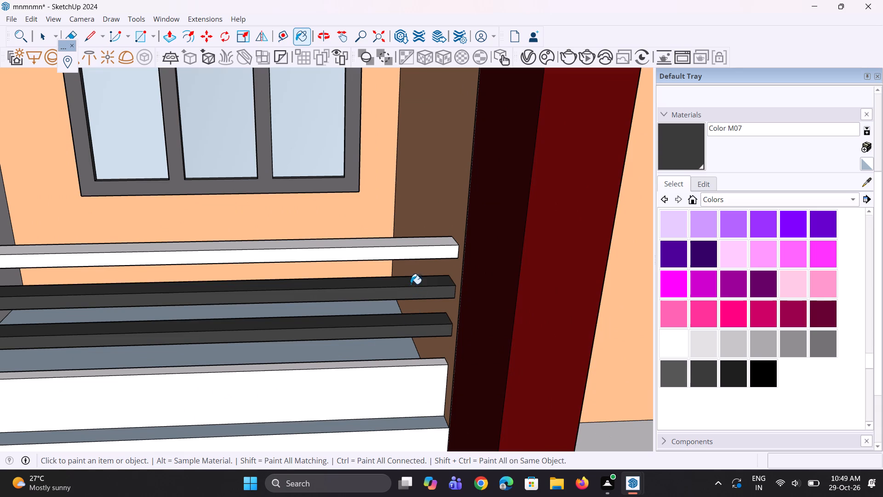
click(416, 254)
click(419, 246)
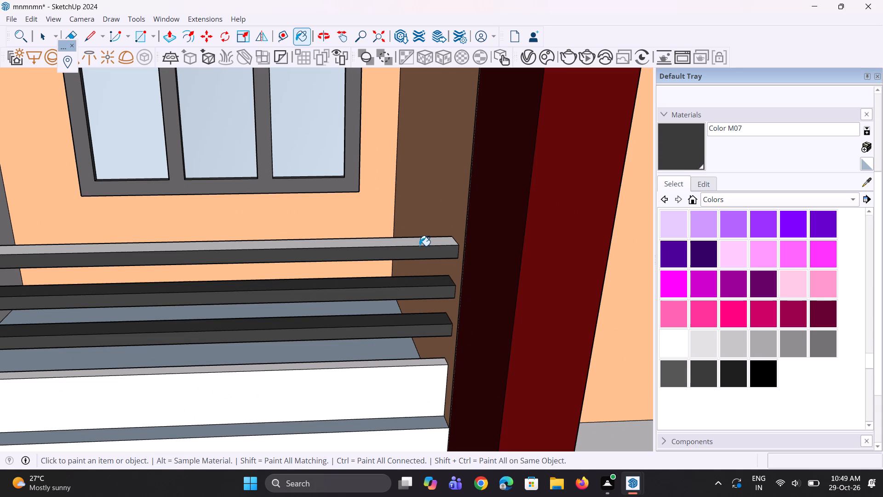
Paint the top face of the uppermost railing bar on the third balcony right of the central fin with Color M07.
click(421, 245)
Paint the three railing bars of the third balcony from the top, left of the central fin, with dark grey Color M07.
scroll(429, 253, down, 10)
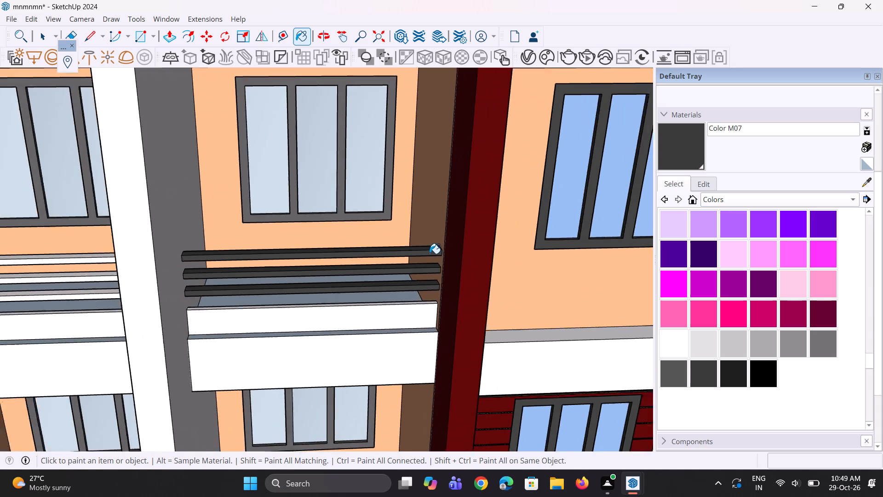
scroll(428, 255, down, 8)
scroll(272, 269, up, 10)
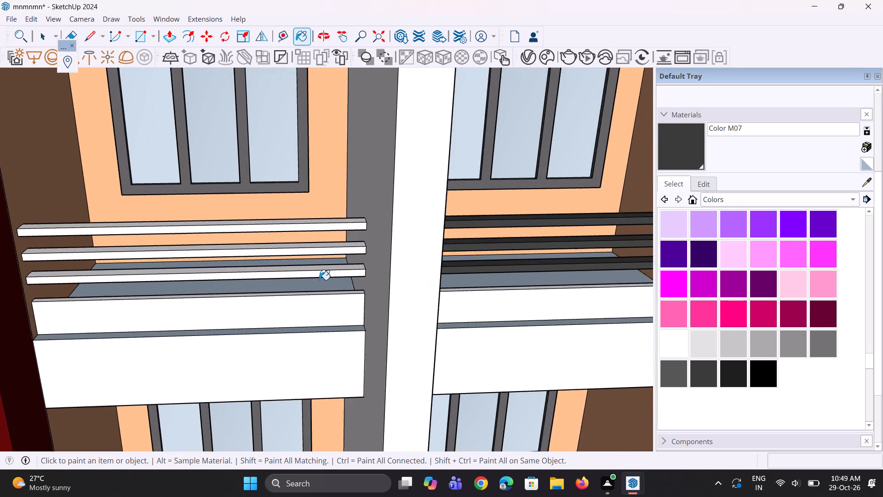
scroll(321, 279, up, 3)
click(329, 269)
scroll(329, 269, up, 3)
click(334, 266)
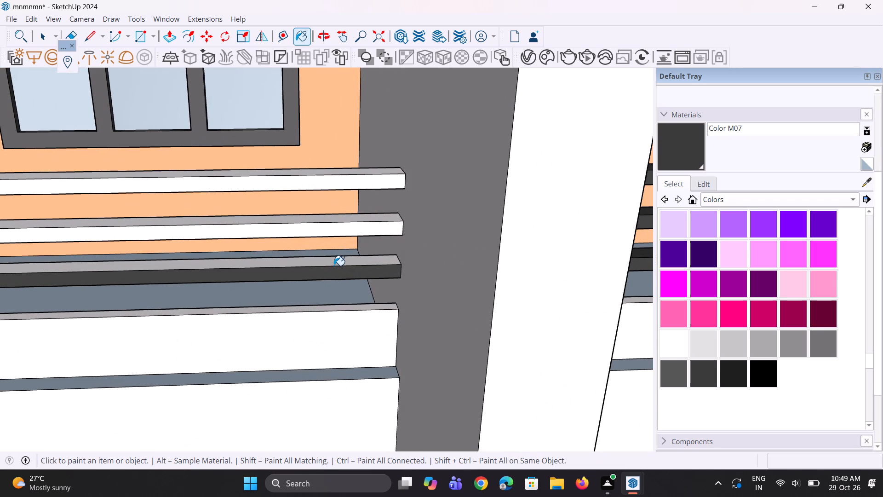
scroll(334, 266, down, 1)
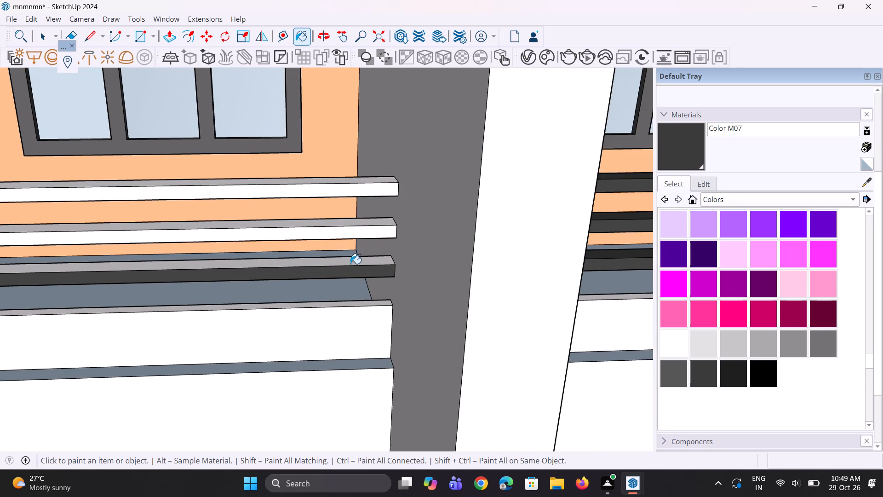
scroll(350, 264, up, 2)
click(351, 264)
scroll(347, 330, down, 5)
scroll(384, 252, up, 3)
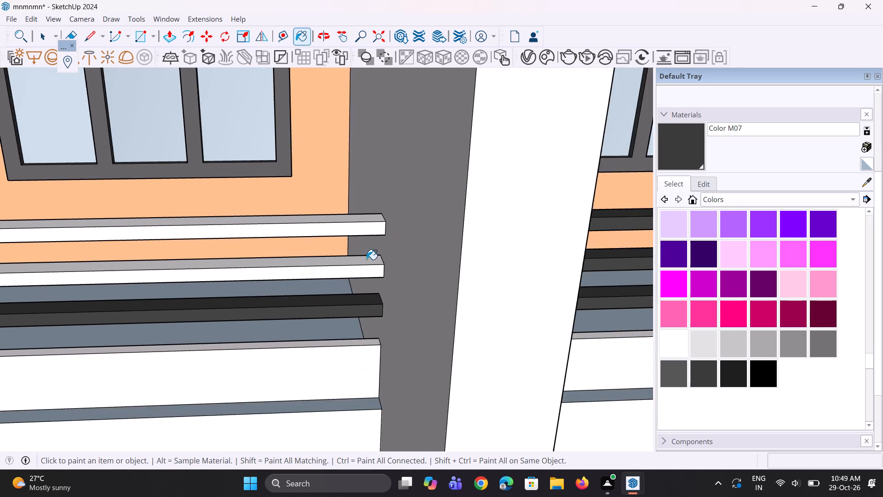
scroll(367, 260, up, 5)
click(361, 276)
click(364, 261)
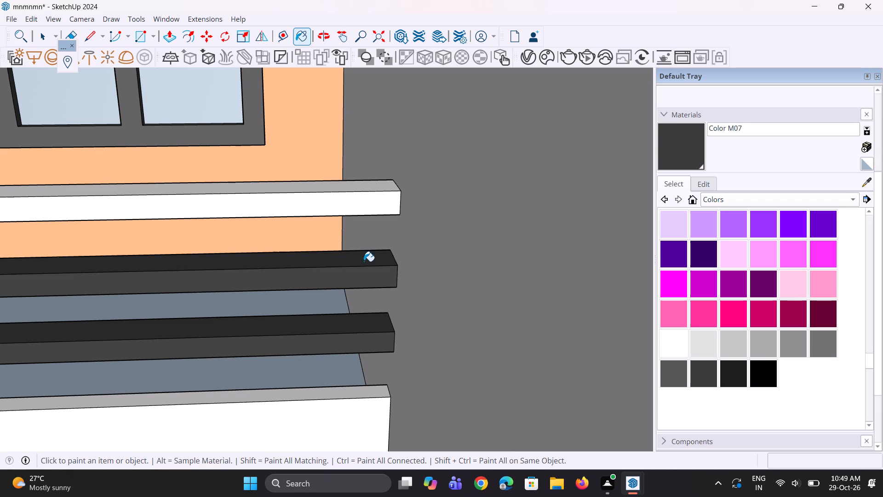
click(333, 207)
click(335, 187)
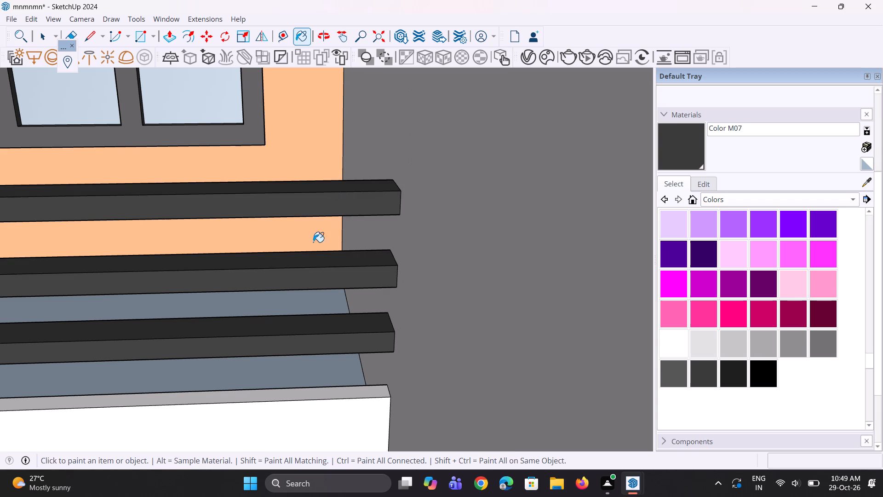
Paint the three railing bars of the lowest balcony right of the central fin with dark grey Color M07.
scroll(194, 280, down, 14)
scroll(279, 233, down, 9)
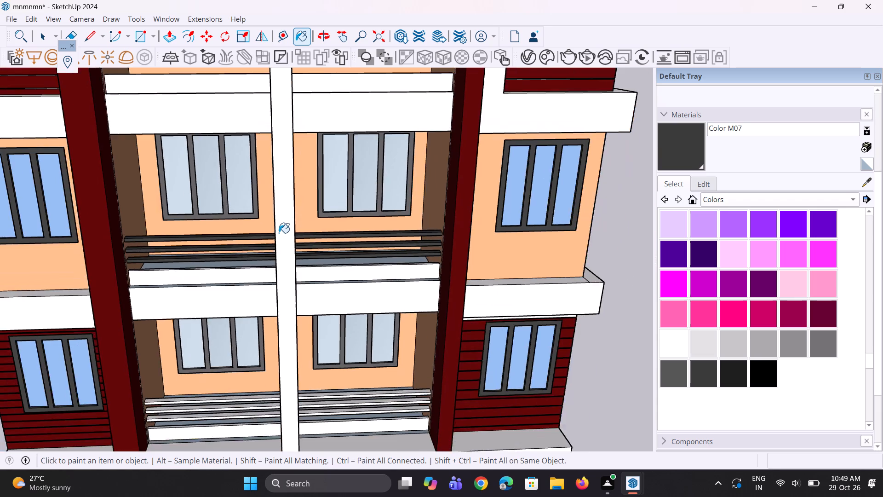
scroll(275, 216, down, 5)
scroll(341, 364, up, 17)
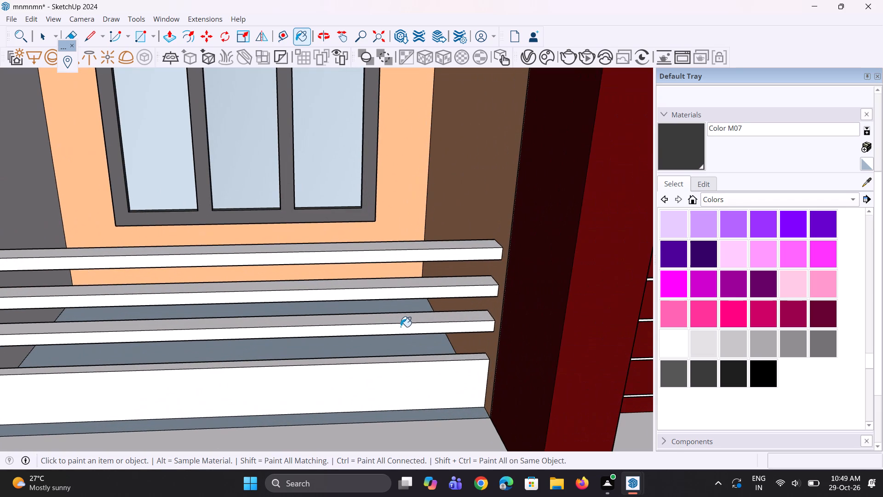
click(401, 328)
click(405, 325)
click(411, 318)
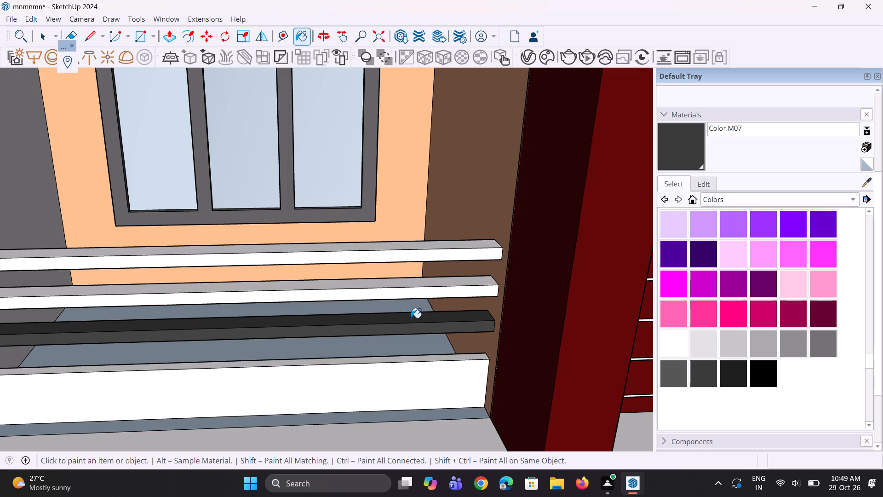
scroll(415, 301, up, 2)
click(417, 293)
click(417, 280)
scroll(366, 381, down, 2)
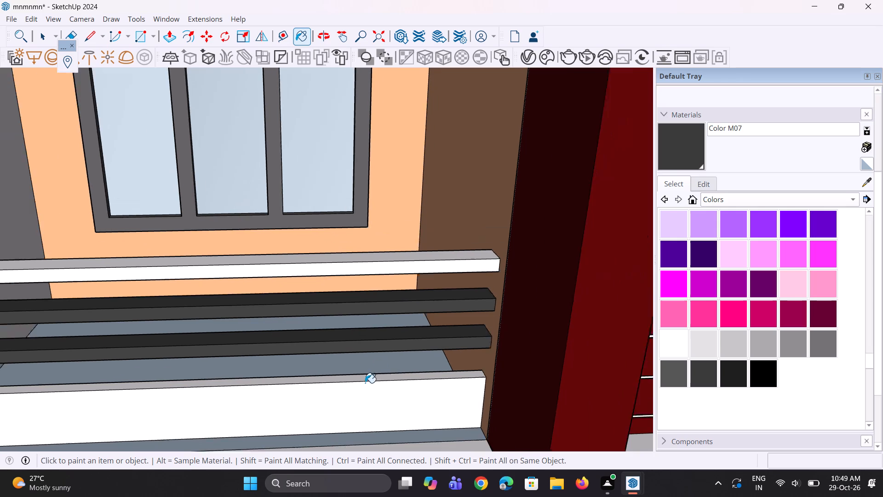
scroll(365, 383, down, 2)
scroll(377, 301, up, 4)
click(384, 285)
click(390, 272)
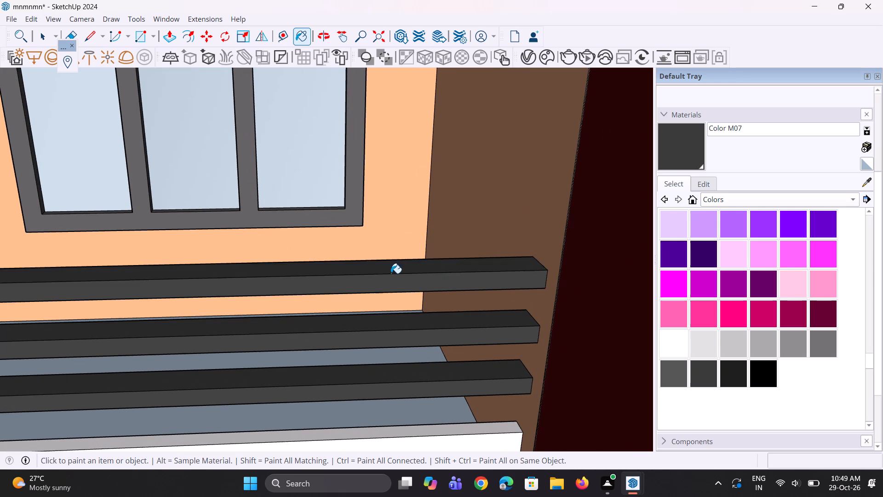
Paint the three railing bars of the lowest balcony left of the central fin with dark grey Color M07.
scroll(392, 277, down, 9)
scroll(416, 306, down, 3)
scroll(81, 338, up, 2)
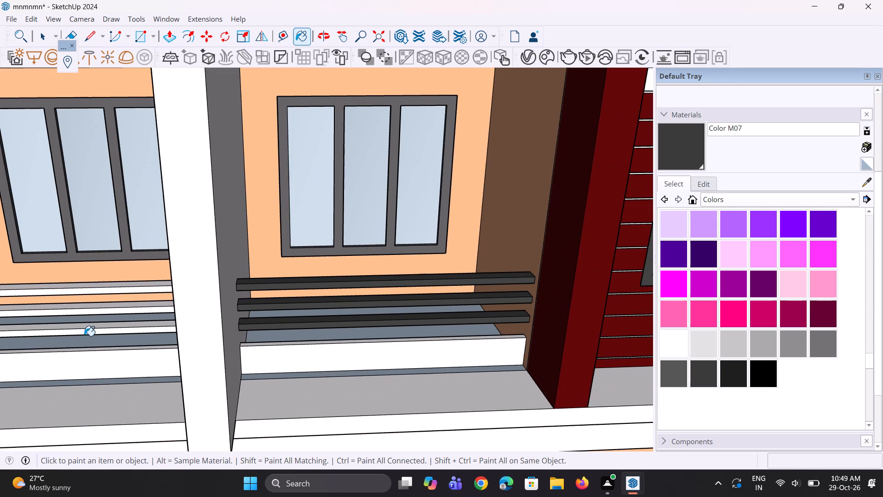
scroll(127, 335, up, 4)
click(133, 327)
click(136, 319)
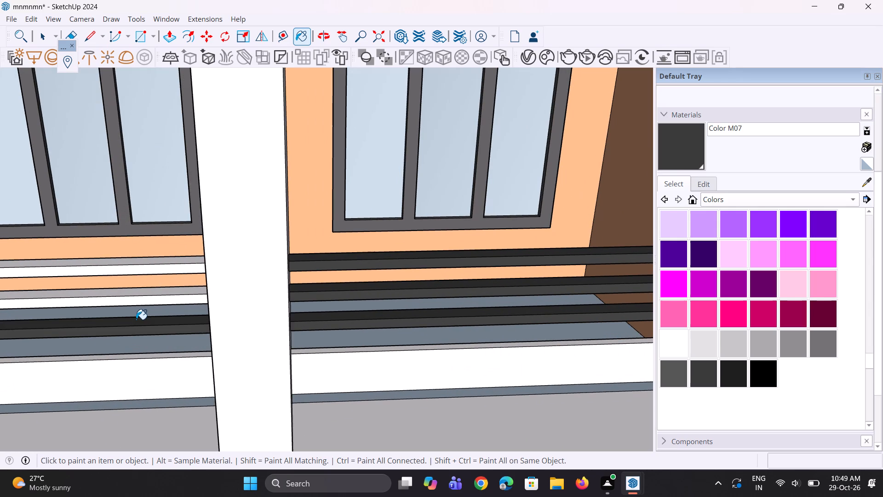
click(151, 303)
click(154, 293)
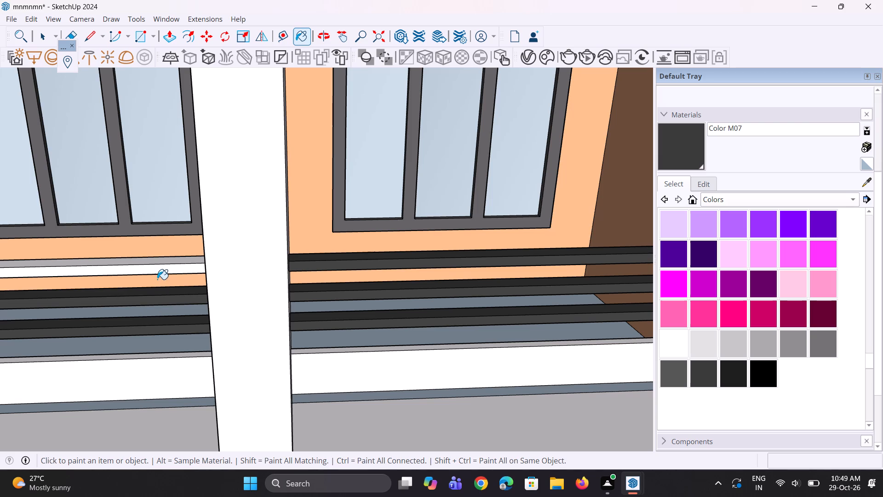
click(158, 273)
click(158, 260)
Paint the lower two railing bars of the lowest balcony left of the green windows, on the other facade, with Color M07.
scroll(189, 302, down, 4)
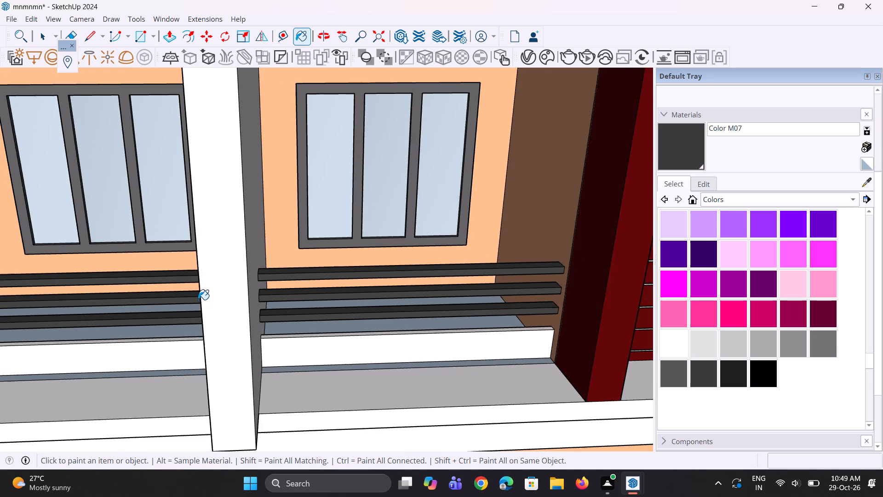
scroll(198, 300, down, 5)
scroll(374, 277, down, 10)
middle_drag(340, 335, 219, 298)
scroll(214, 370, down, 6)
scroll(333, 314, up, 1)
middle_drag(332, 314, 106, 276)
scroll(363, 280, up, 3)
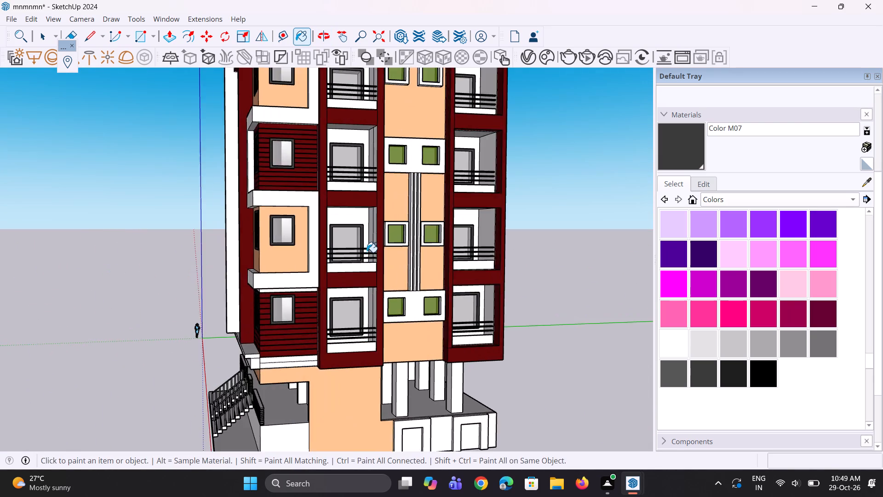
scroll(366, 248, up, 16)
scroll(310, 248, down, 5)
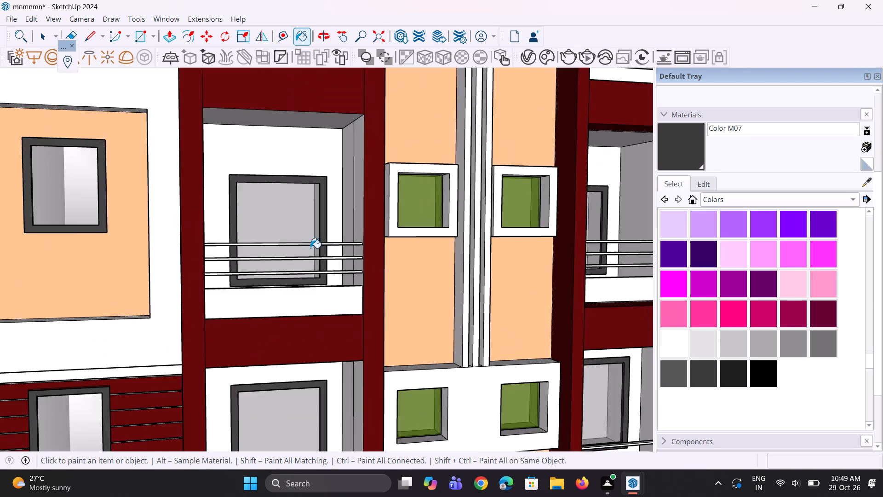
scroll(310, 248, down, 9)
scroll(314, 338, up, 8)
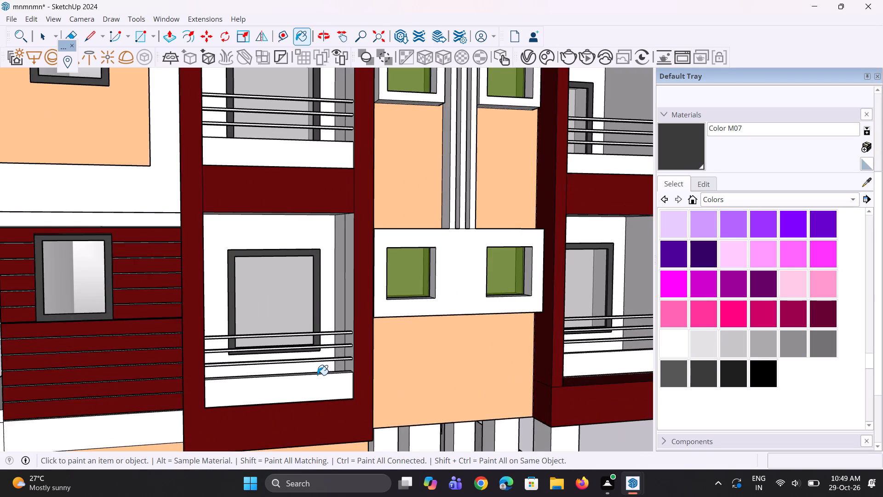
scroll(317, 375, up, 13)
middle_drag(344, 350, 340, 365)
scroll(343, 359, up, 2)
click(362, 334)
click(366, 324)
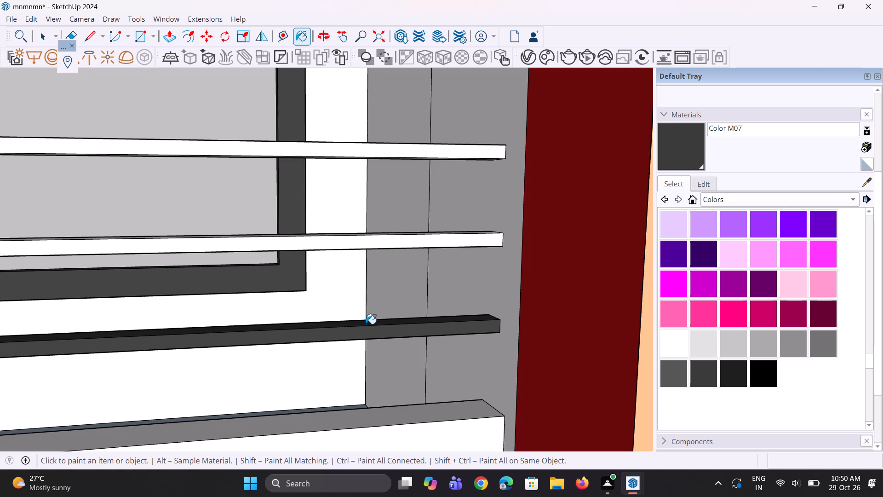
middle_drag(324, 212, 352, 262)
scroll(474, 282, up, 2)
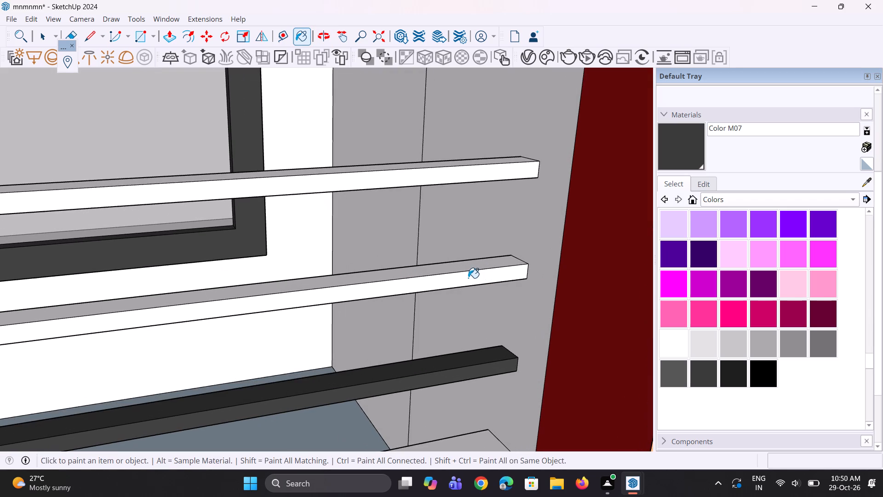
click(468, 278)
click(476, 266)
scroll(477, 272, down, 2)
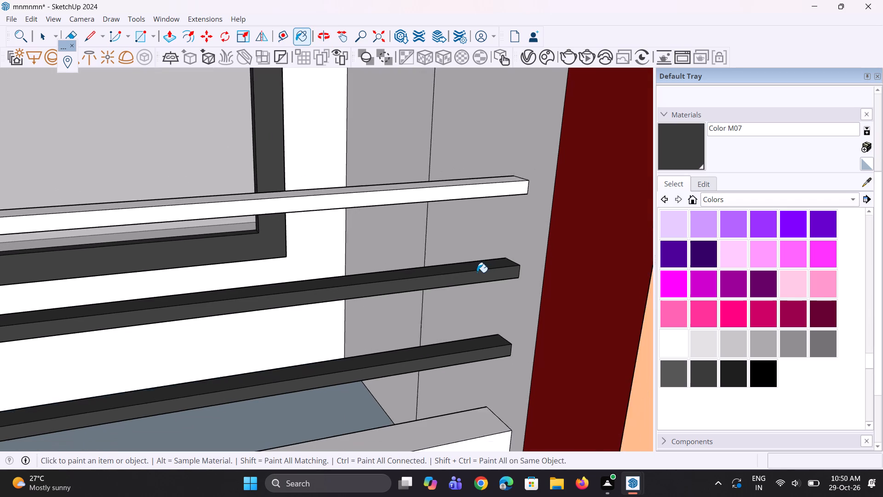
Push/Pull the top faces of that lowest balcony's three railing bars upward by 1 5/16" to thicken them.
scroll(477, 272, down, 5)
key(p)
scroll(464, 318, up, 1)
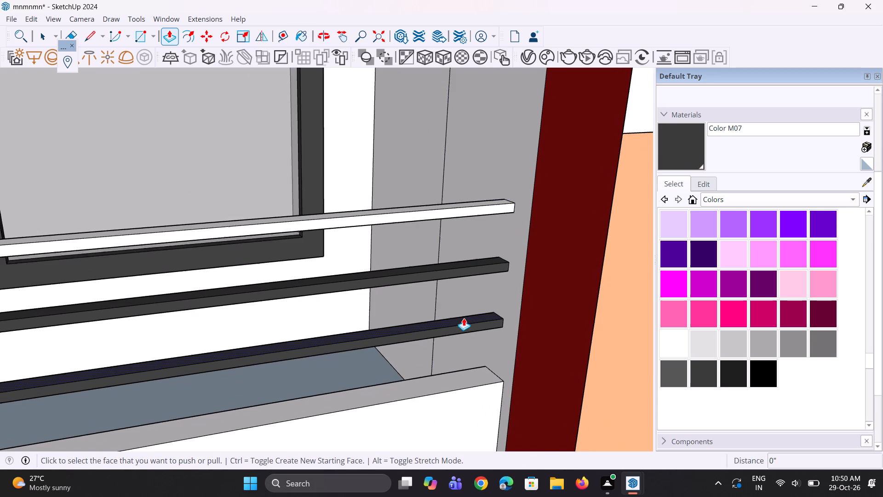
scroll(464, 318, up, 3)
click(467, 319)
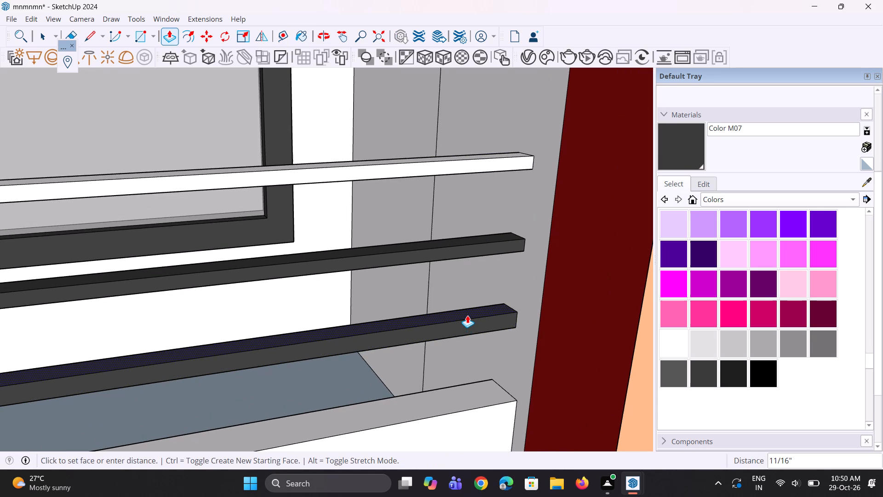
click(467, 311)
scroll(459, 249, up, 1)
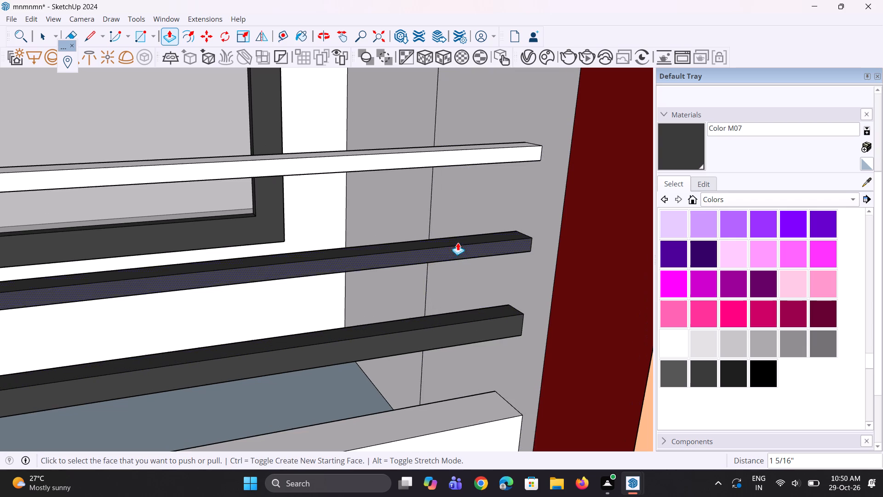
double_click(458, 239)
middle_drag(446, 218, 450, 250)
scroll(470, 279, down, 2)
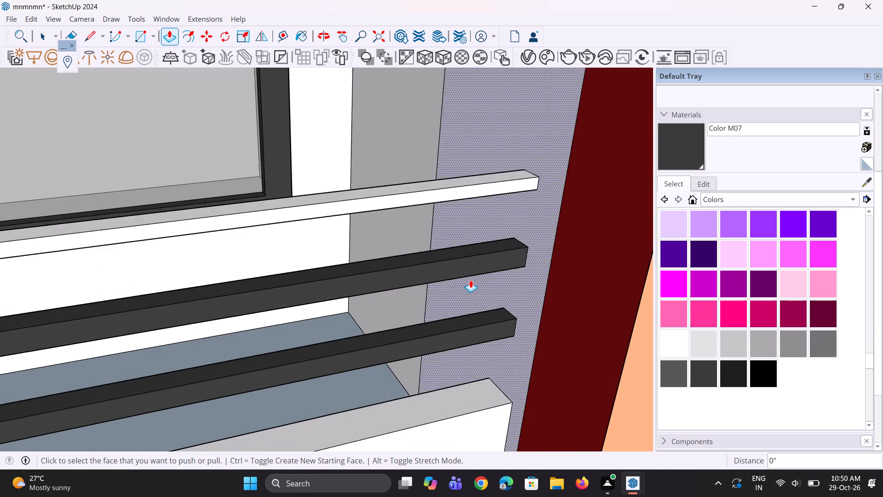
scroll(470, 280, down, 6)
scroll(463, 214, up, 1)
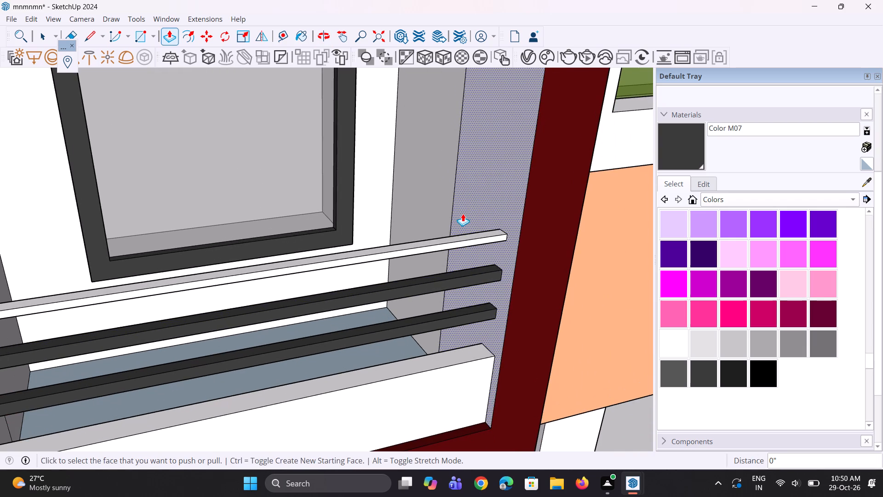
double_click(465, 237)
Push/Pull the three railing bars' top faces upward by the same 1 5/16" on the second balcony from the bottom, left of the green windows.
scroll(418, 283, down, 3)
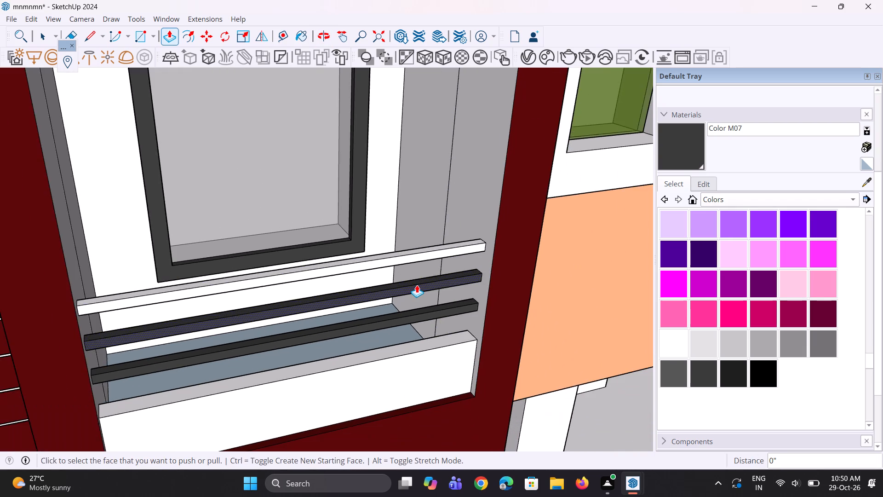
scroll(417, 285, down, 9)
middle_drag(413, 283, 375, 247)
scroll(403, 312, down, 5)
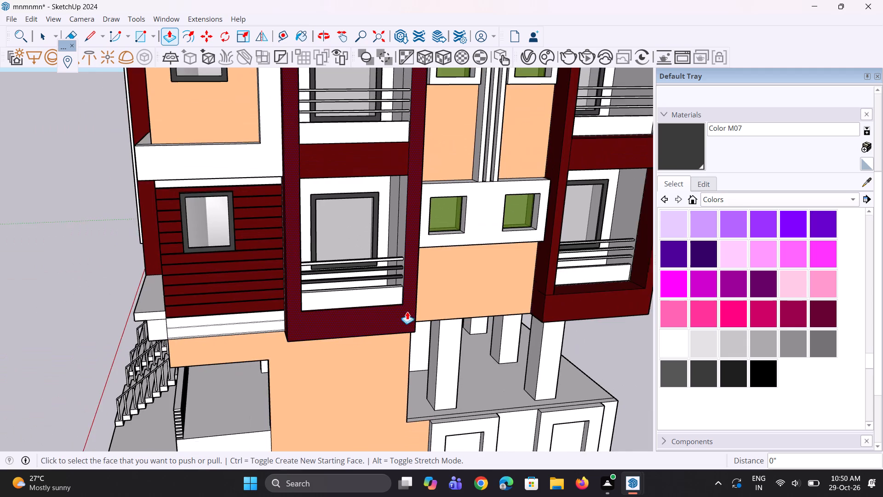
scroll(407, 312, down, 3)
scroll(414, 145, up, 11)
scroll(395, 192, up, 3)
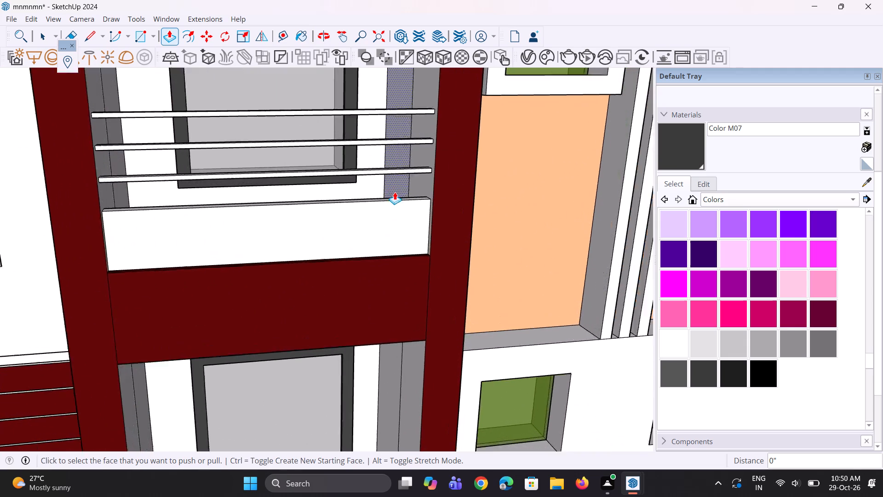
scroll(395, 192, up, 1)
middle_drag(395, 192, 425, 198)
scroll(442, 179, up, 6)
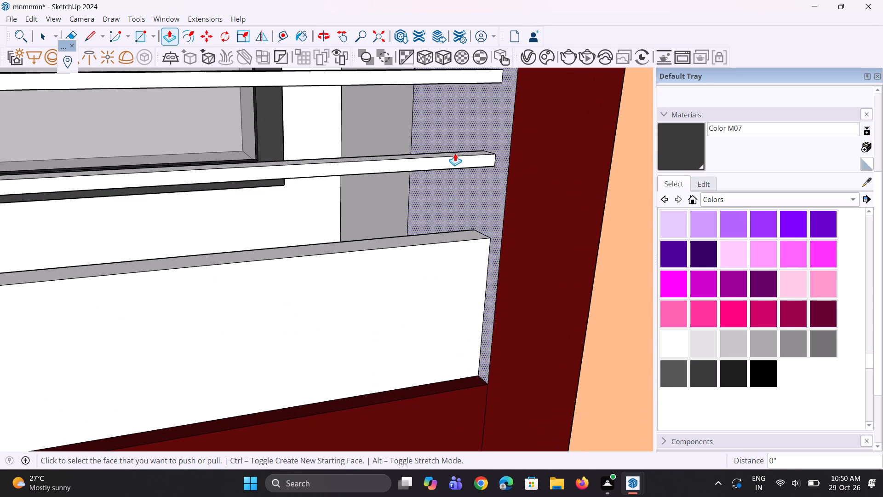
middle_drag(400, 172, 401, 197)
scroll(369, 173, up, 6)
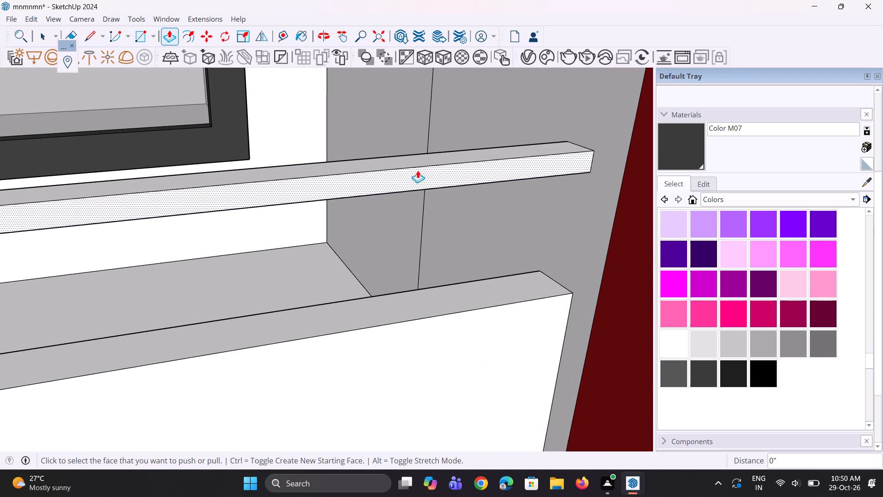
double_click(424, 163)
scroll(440, 323, down, 10)
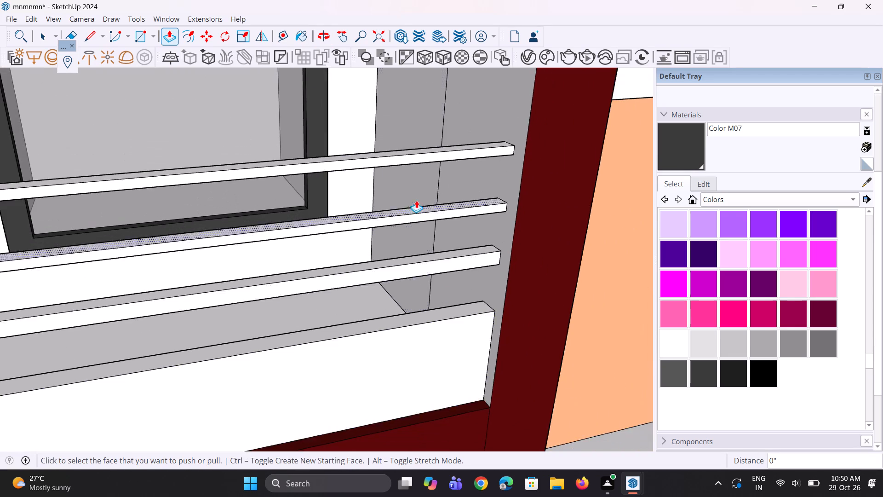
scroll(416, 200, up, 7)
double_click(415, 223)
scroll(450, 276, down, 13)
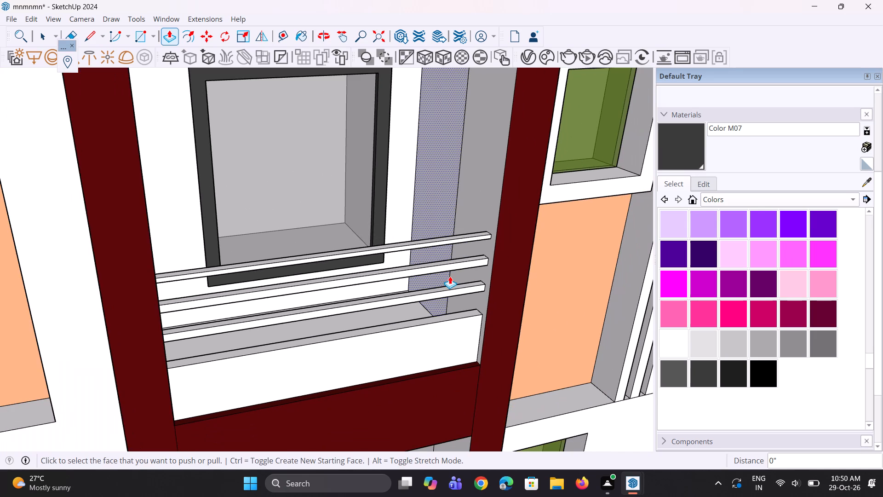
scroll(451, 286, down, 4)
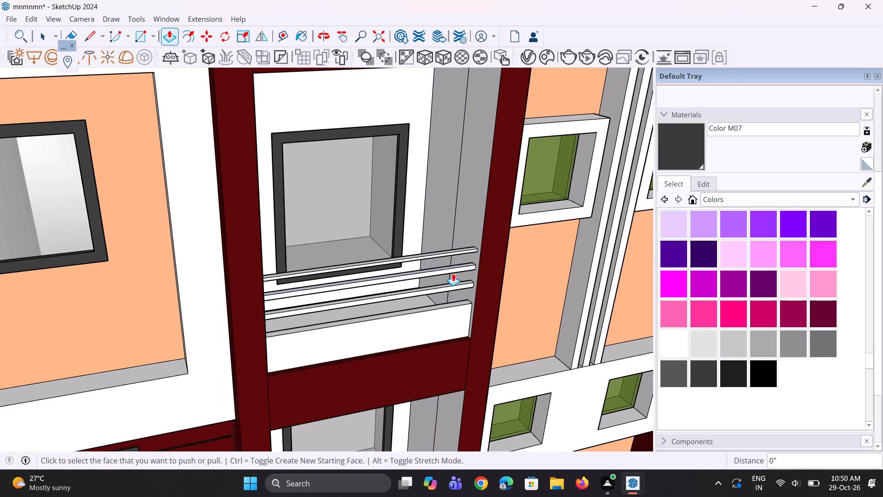
middle_drag(476, 297, 474, 315)
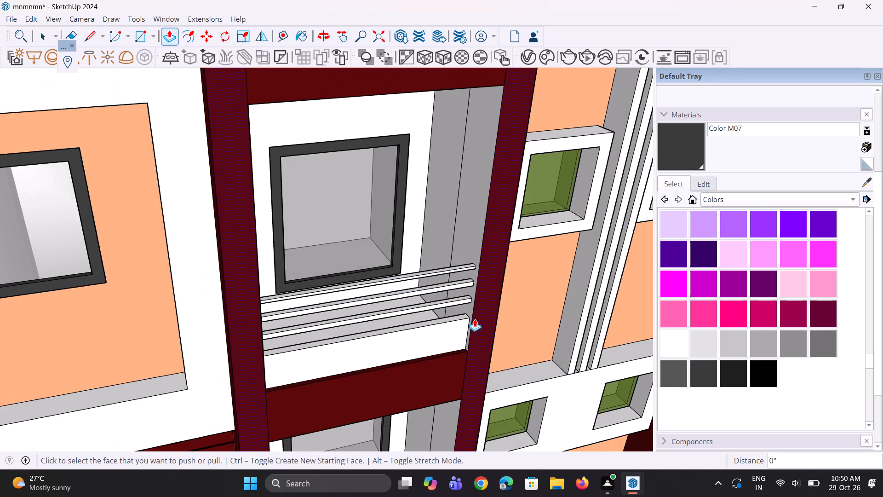
scroll(475, 319, down, 1)
scroll(471, 262, up, 4)
scroll(407, 288, up, 3)
double_click(407, 288)
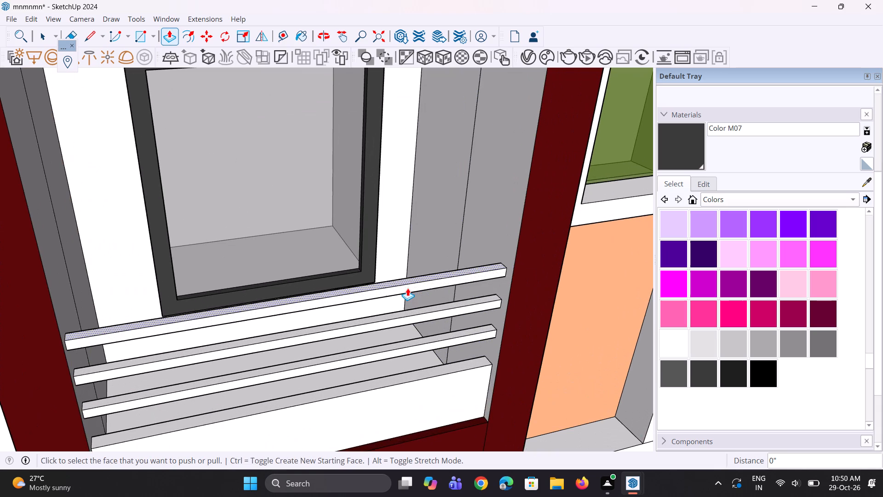
Thicken the three railing bars of the third balcony from the bottom, left of the green windows, by repeating the 1 5/16" upward Push/Pull.
scroll(426, 297, down, 18)
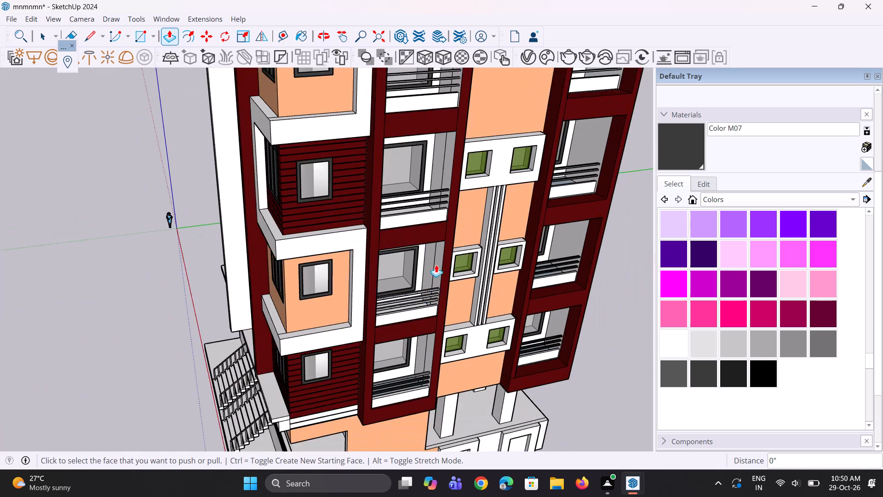
scroll(472, 171, up, 11)
scroll(419, 195, up, 4)
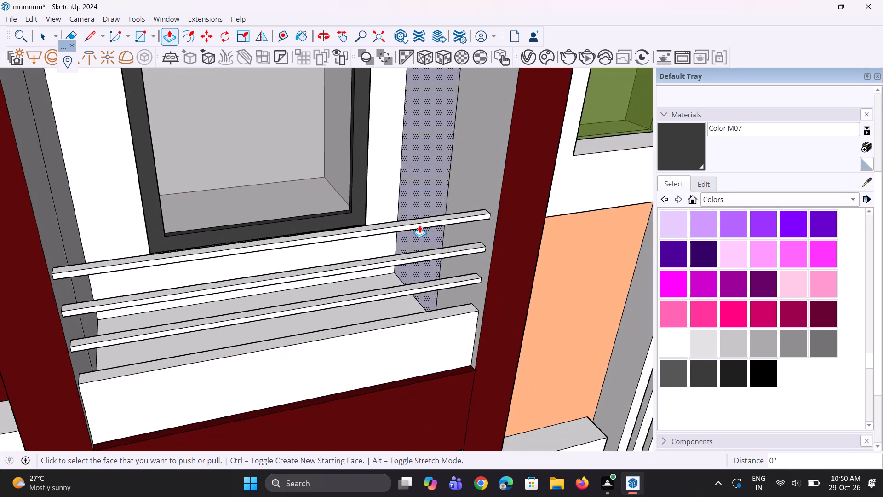
scroll(421, 288, up, 5)
double_click(423, 288)
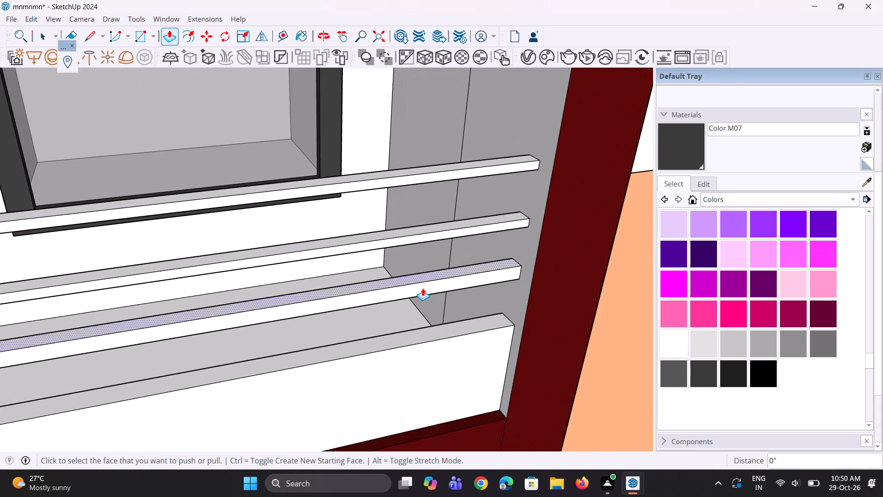
scroll(423, 288, down, 1)
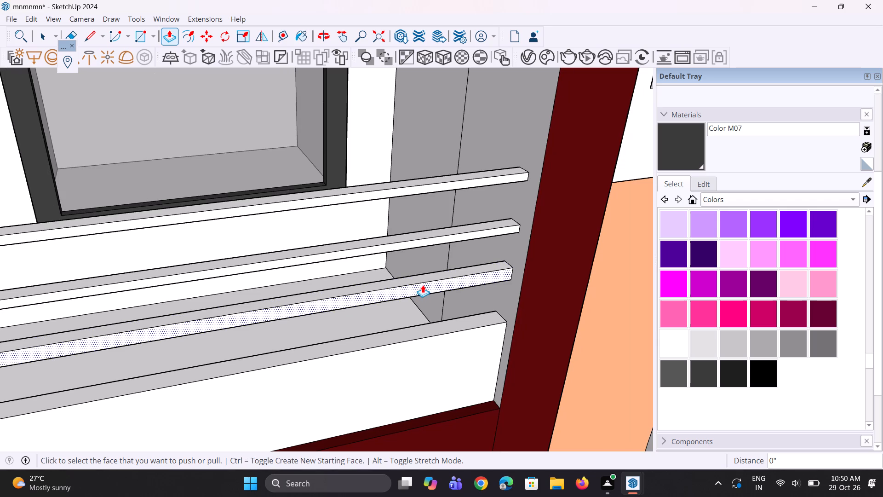
scroll(420, 293, down, 4)
scroll(419, 260, up, 1)
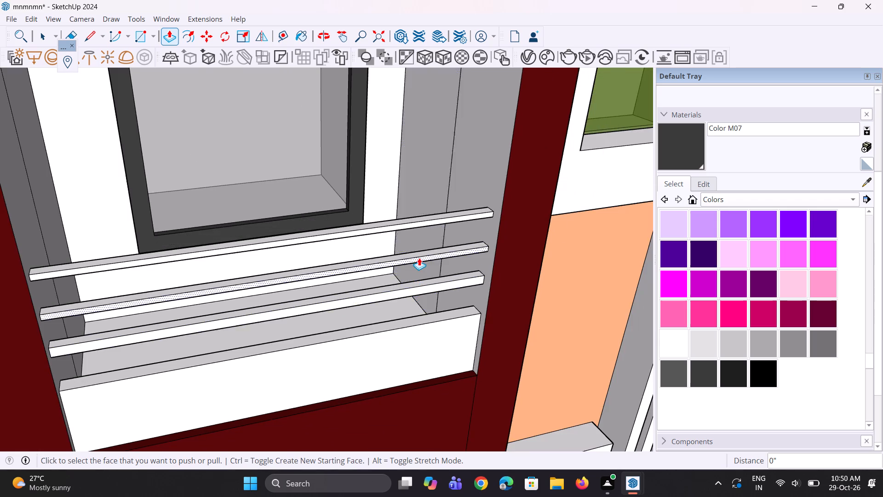
scroll(419, 258, up, 4)
double_click(419, 255)
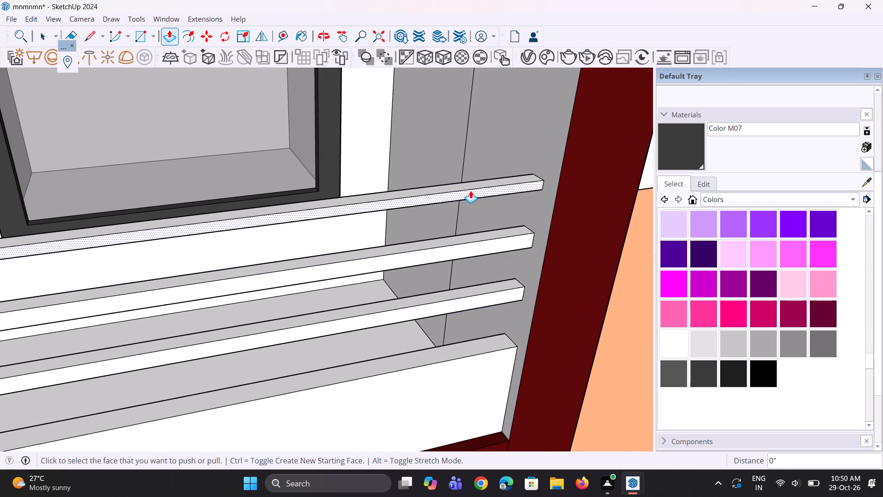
double_click(470, 185)
Thicken the three railing bars of the topmost balcony left of the green windows with the same 1 5/16" upward Push/Pull.
scroll(327, 272, down, 4)
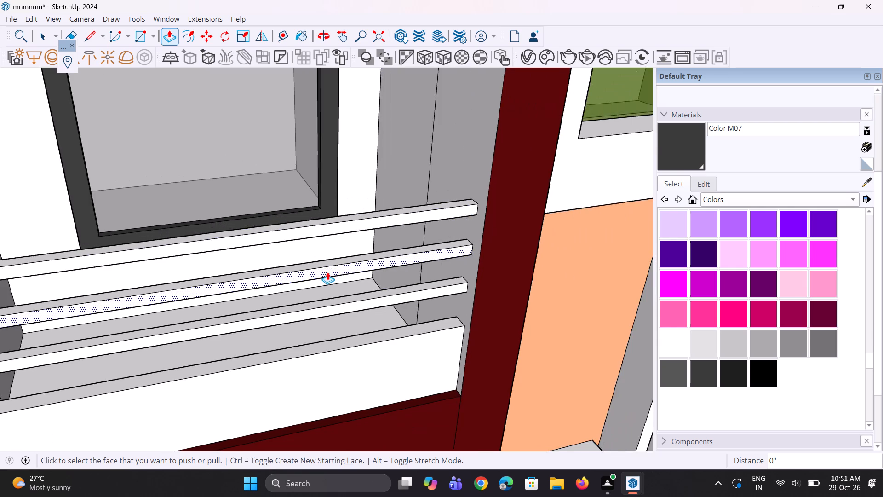
scroll(327, 272, down, 18)
scroll(327, 272, down, 8)
scroll(344, 159, up, 5)
scroll(328, 213, up, 8)
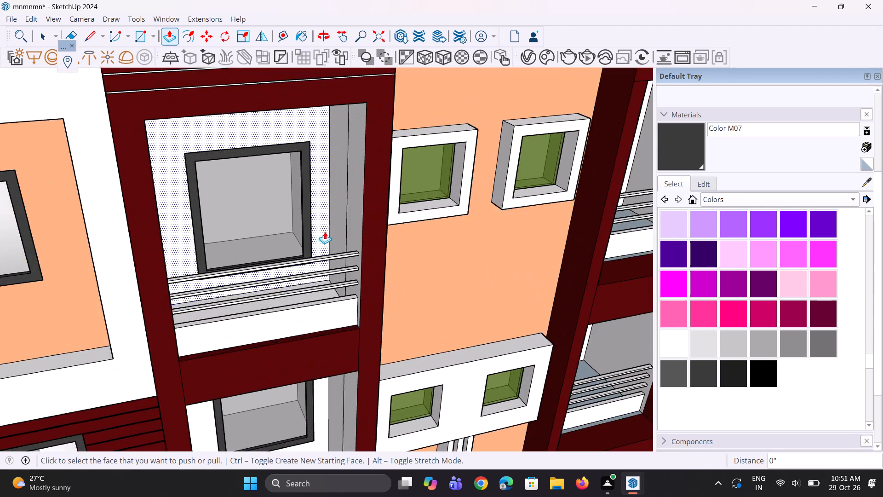
scroll(325, 242, up, 9)
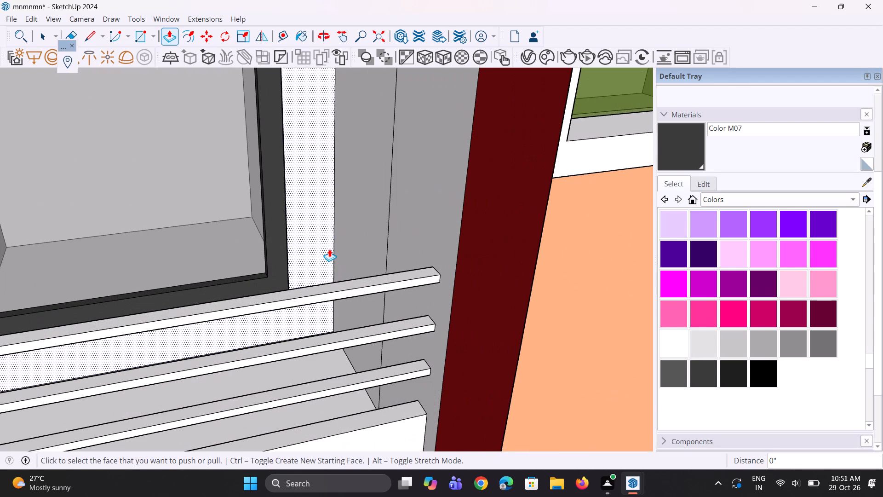
scroll(329, 249, down, 1)
scroll(358, 326, up, 2)
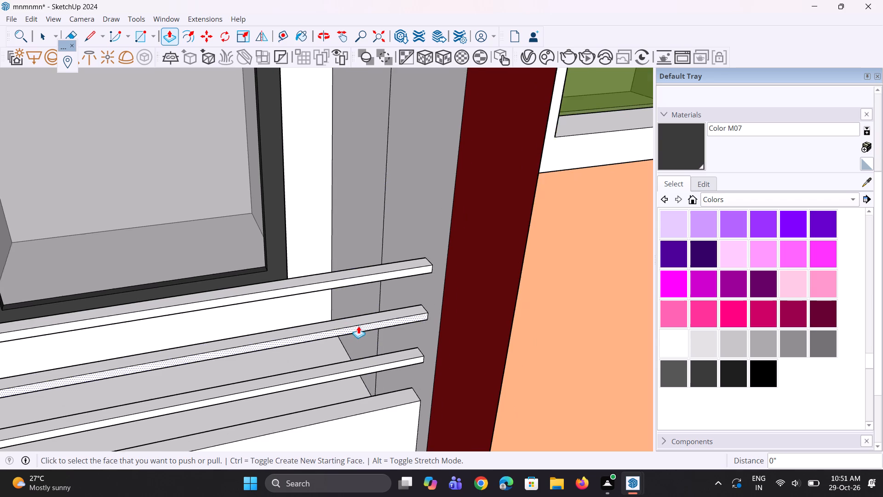
scroll(369, 360, up, 1)
double_click(380, 367)
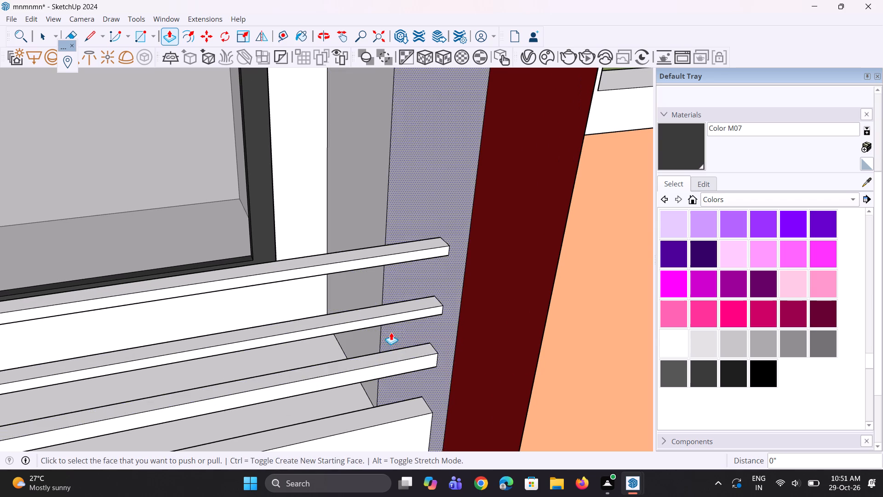
double_click(391, 312)
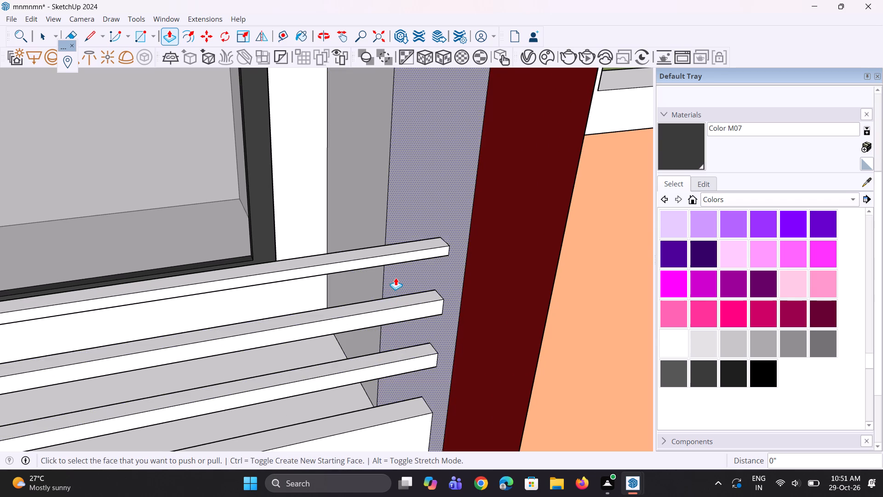
double_click(399, 248)
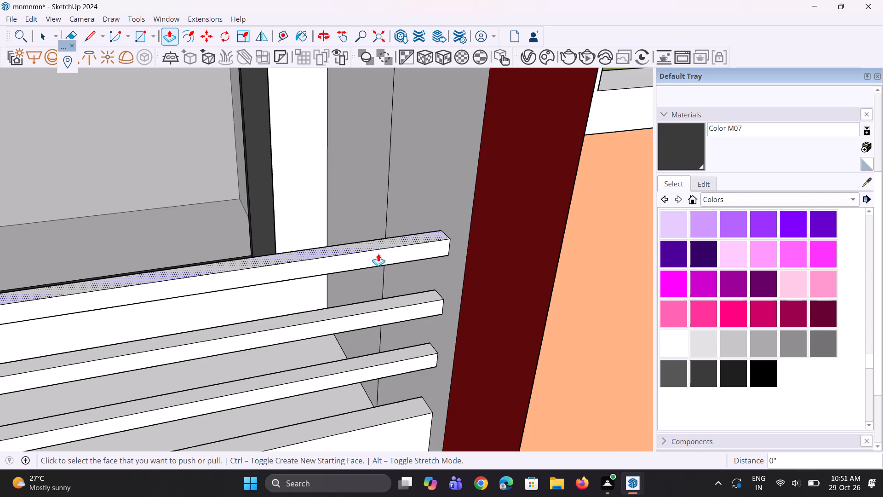
Thicken the three railing bars of the topmost balcony right of the green windows with the same 1 5/16" upward Push/Pull.
scroll(281, 272, down, 13)
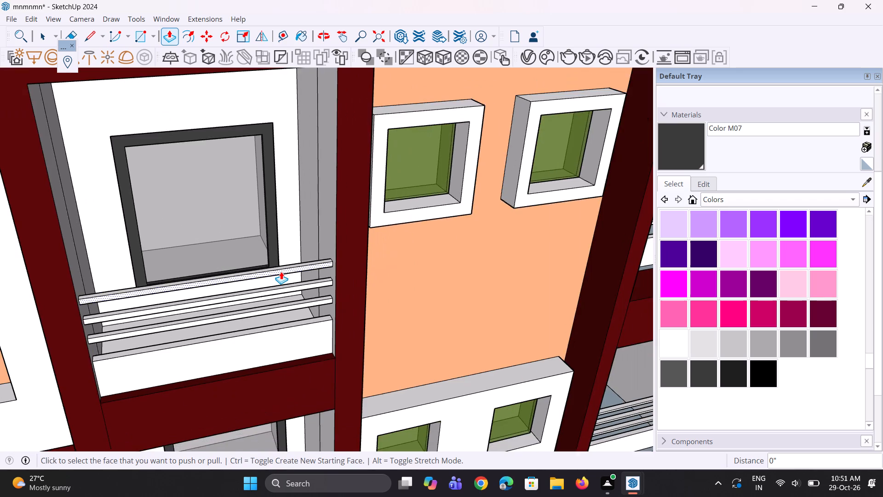
scroll(281, 272, down, 5)
middle_drag(304, 284, 261, 276)
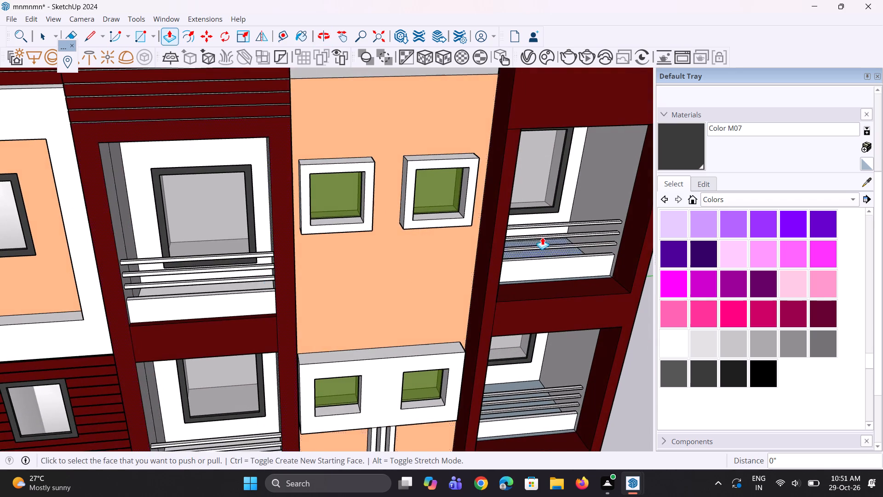
scroll(542, 237, up, 3)
scroll(613, 209, up, 9)
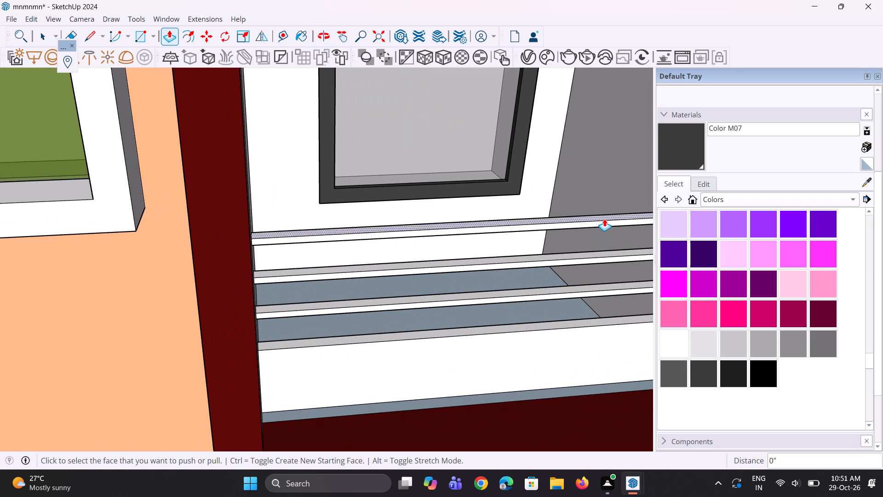
double_click(604, 218)
scroll(471, 234, down, 4)
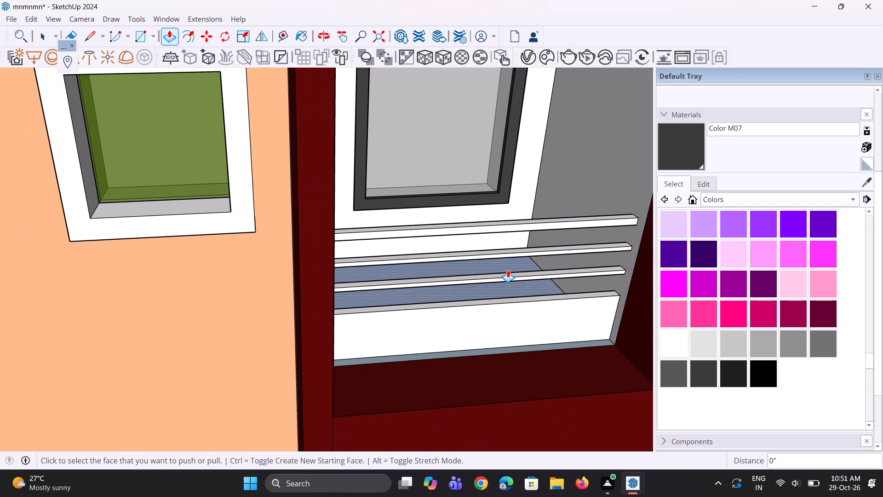
scroll(610, 244, up, 2)
double_click(610, 244)
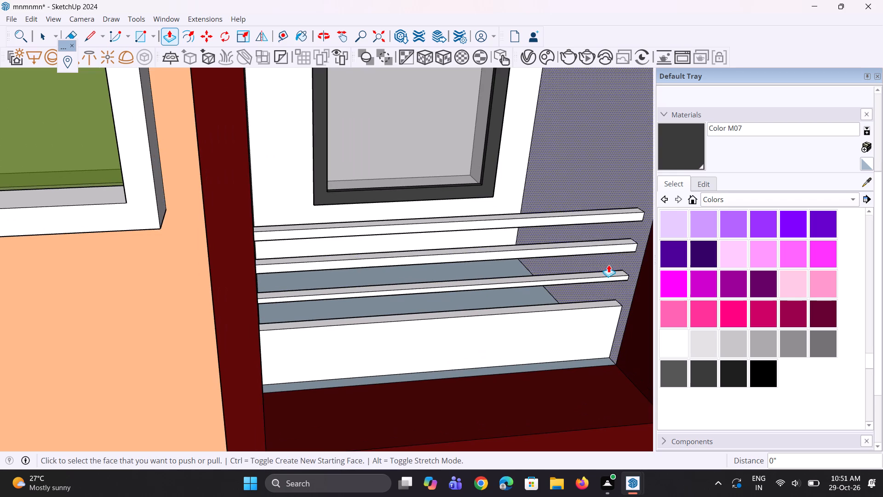
scroll(605, 282, up, 1)
double_click(606, 273)
Thicken the three railing bars of the third balcony from the bottom, right of the green windows, with the same 1 5/16" upward Push/Pull.
middle_drag(573, 296, 558, 249)
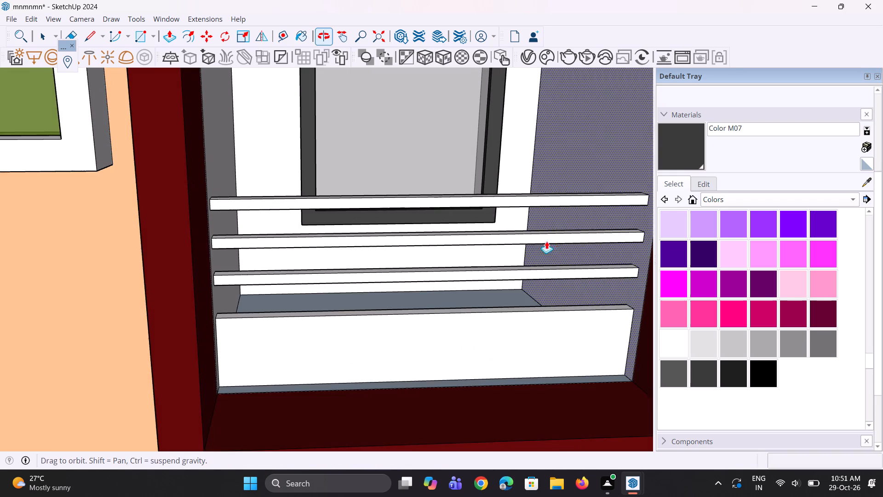
scroll(485, 232, down, 15)
scroll(474, 383, up, 5)
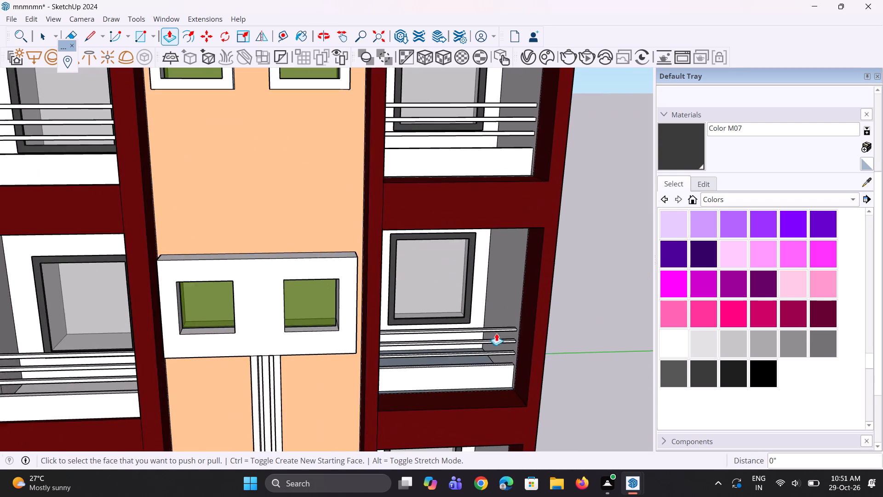
scroll(498, 329, up, 12)
double_click(498, 329)
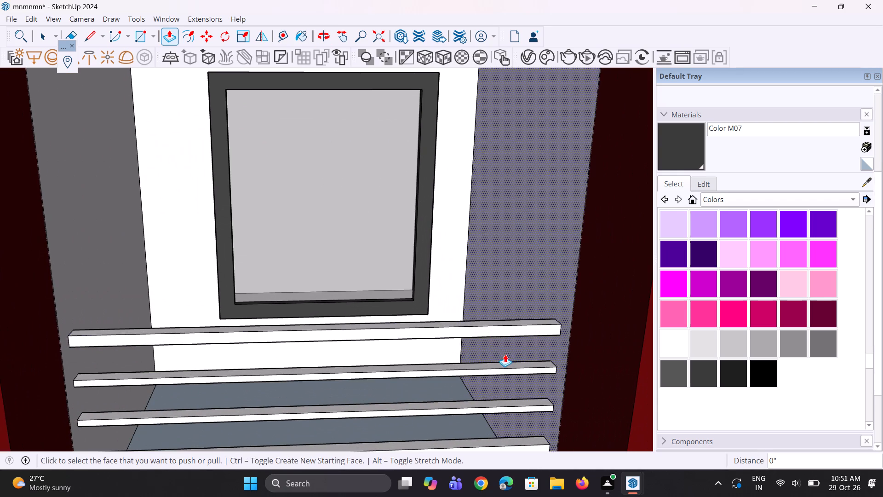
double_click(507, 366)
scroll(452, 317, down, 3)
scroll(453, 359, up, 1)
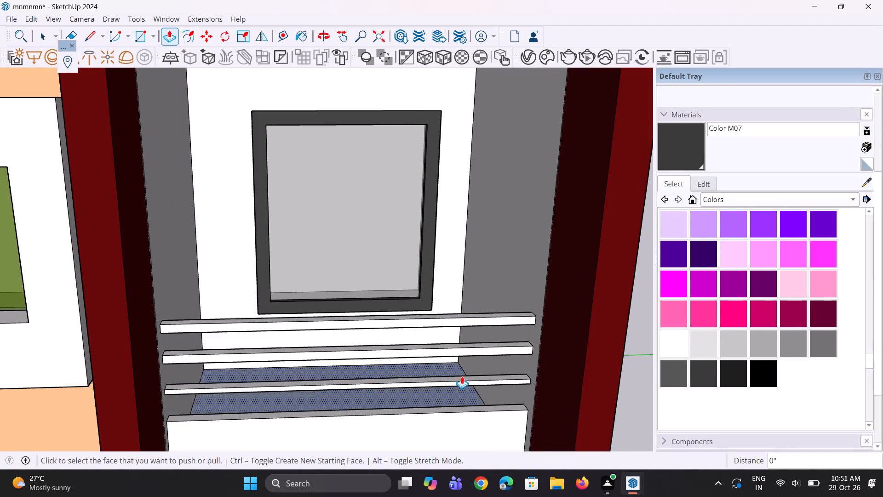
scroll(462, 376, up, 1)
double_click(464, 380)
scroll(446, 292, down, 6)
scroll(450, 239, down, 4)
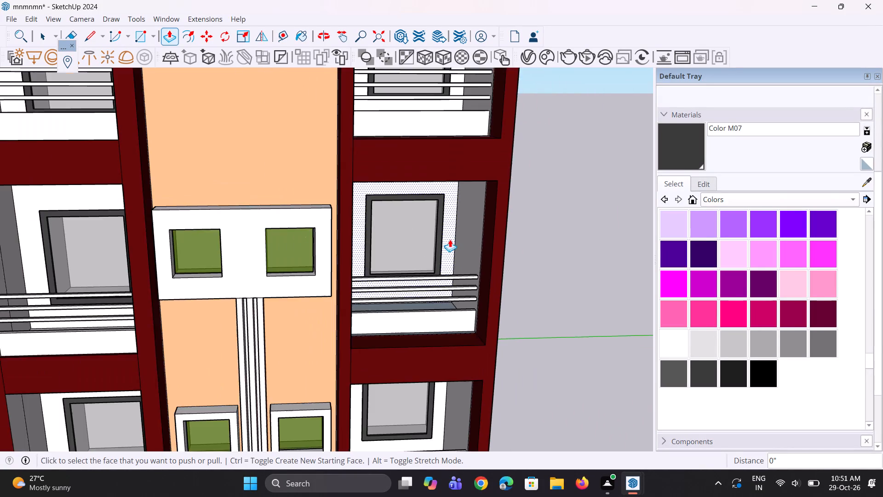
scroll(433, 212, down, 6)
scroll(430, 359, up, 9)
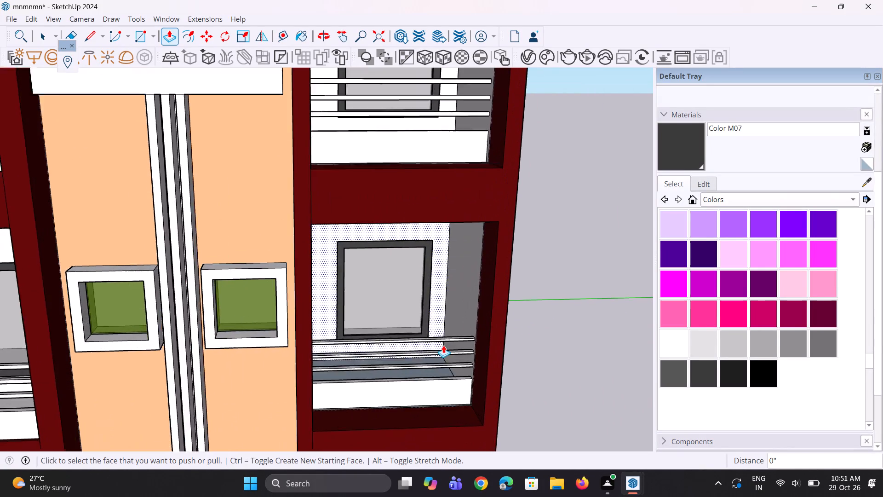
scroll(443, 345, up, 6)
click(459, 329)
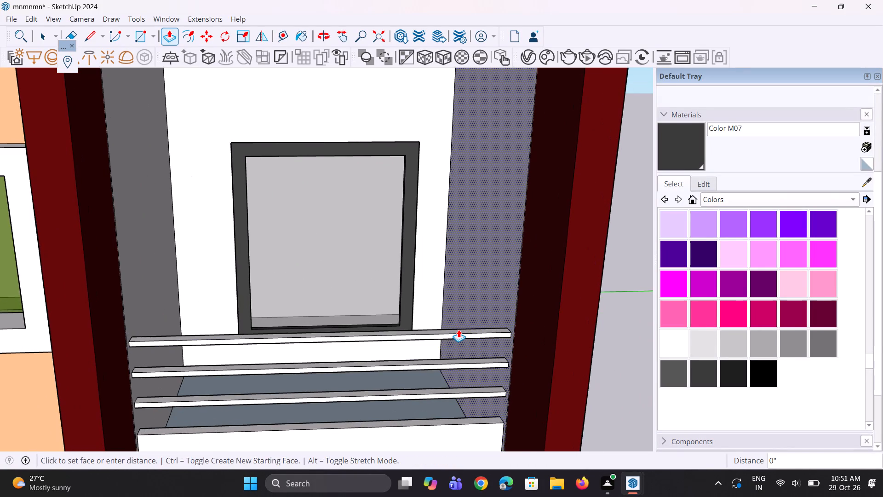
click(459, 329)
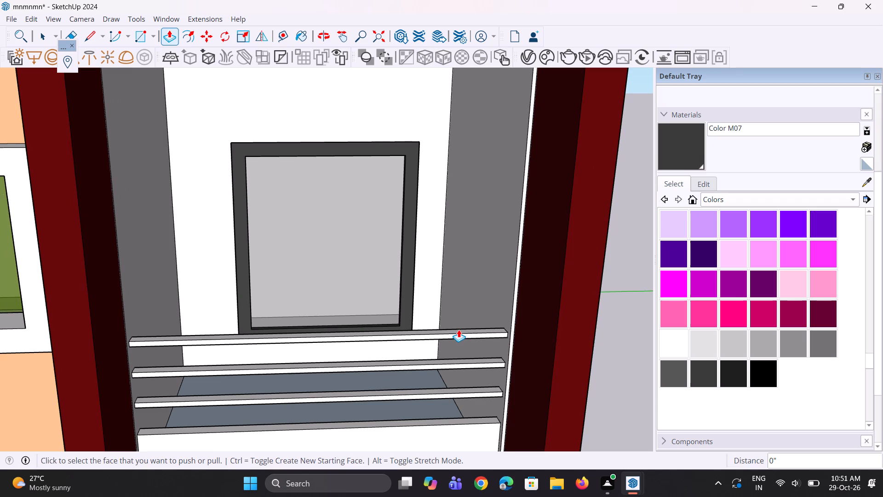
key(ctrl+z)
Thicken the three railing bars of the second balcony from the bottom, right of the green windows, with the same 1 5/16" upward Push/Pull.
scroll(458, 335, up, 4)
double_click(461, 328)
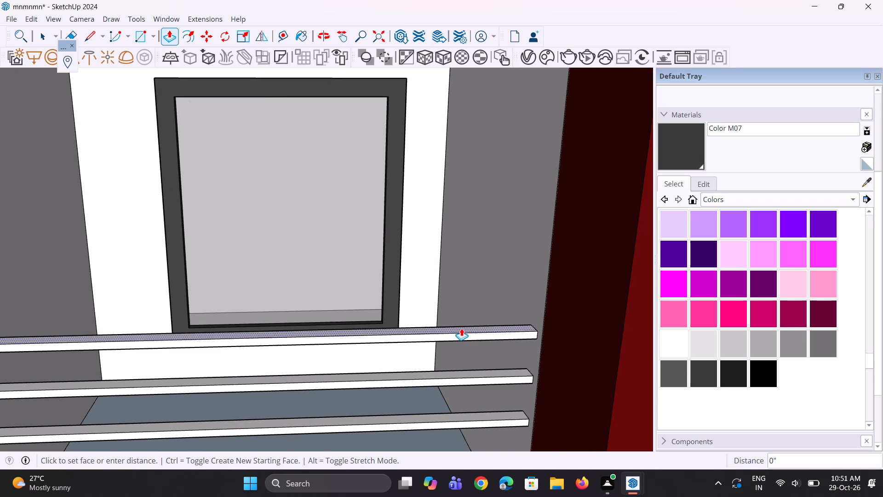
scroll(459, 284, down, 4)
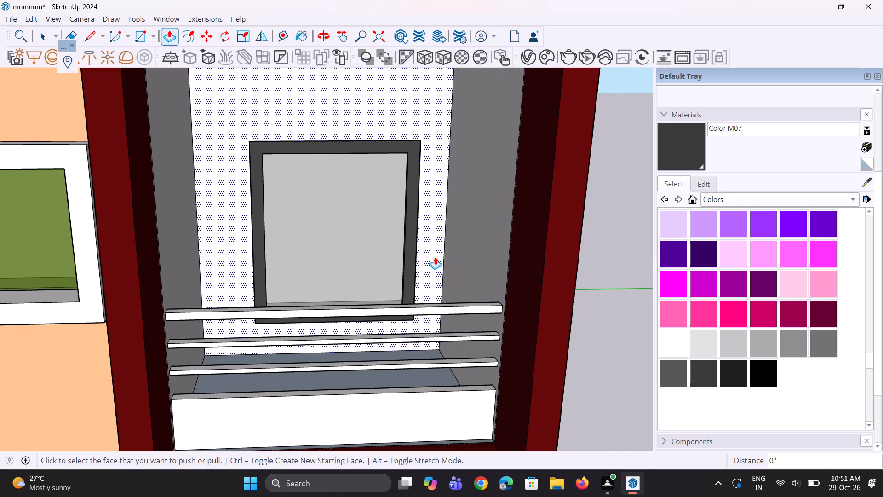
middle_drag(434, 253, 441, 290)
scroll(455, 341, up, 4)
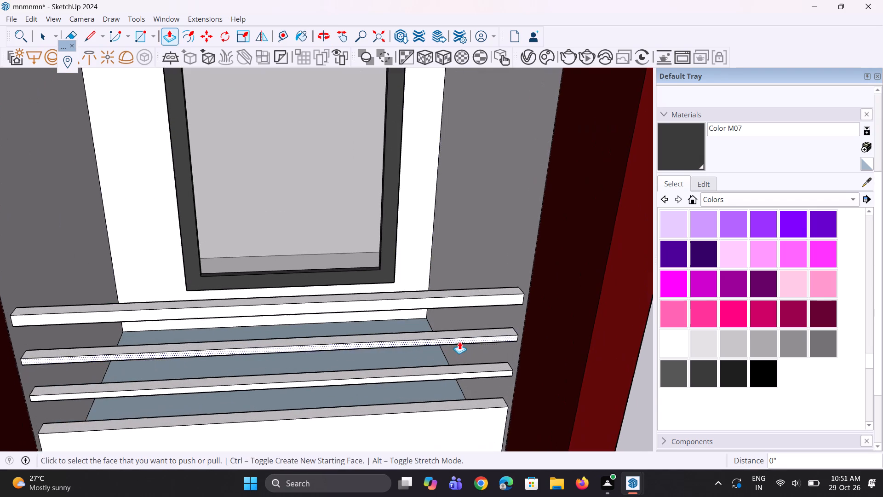
scroll(510, 352, up, 3)
double_click(502, 325)
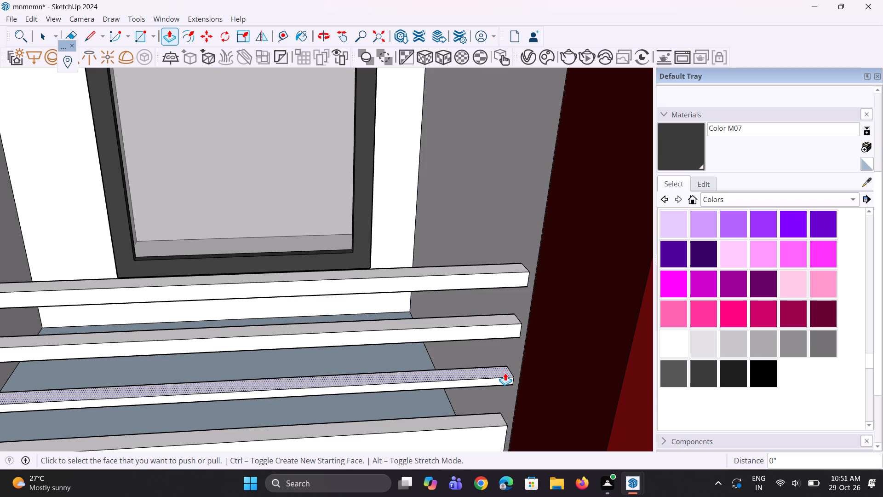
double_click(505, 373)
Thicken the three railing bars of the bottom balcony right of the green windows with the same 1 5/16" upward Push/Pull.
scroll(451, 293, down, 9)
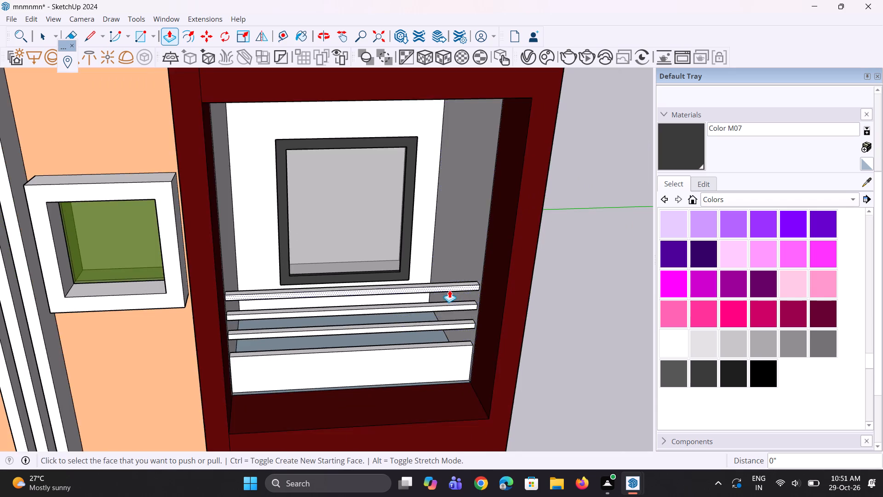
scroll(449, 290, down, 5)
middle_drag(450, 309, 443, 254)
scroll(430, 244, down, 9)
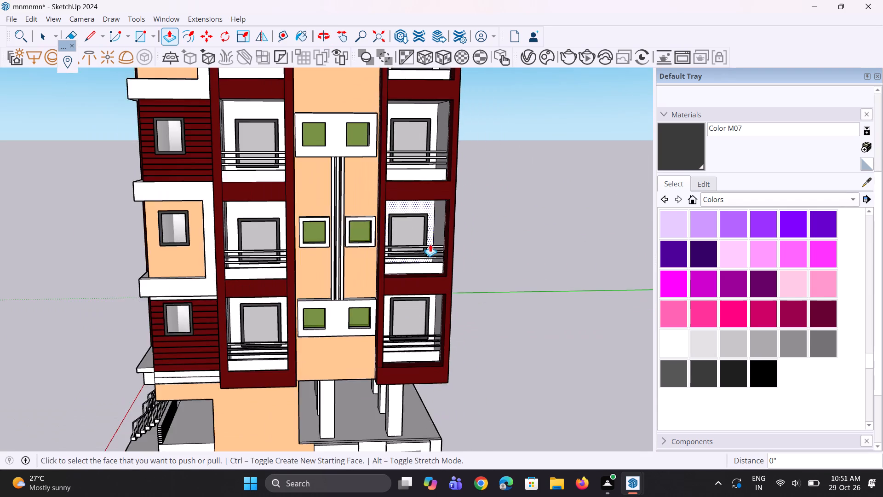
scroll(436, 381, up, 3)
scroll(403, 331, up, 12)
middle_drag(426, 312, 450, 358)
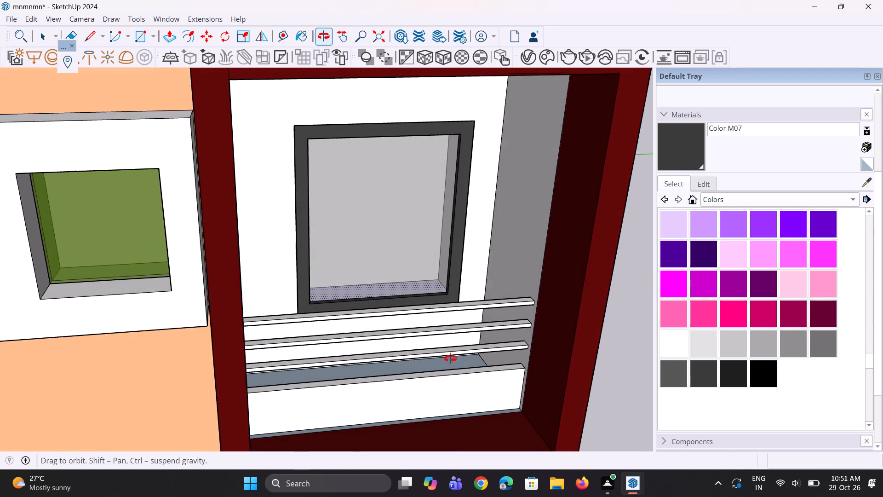
middle_drag(450, 358, 453, 361)
scroll(474, 324, up, 5)
double_click(504, 293)
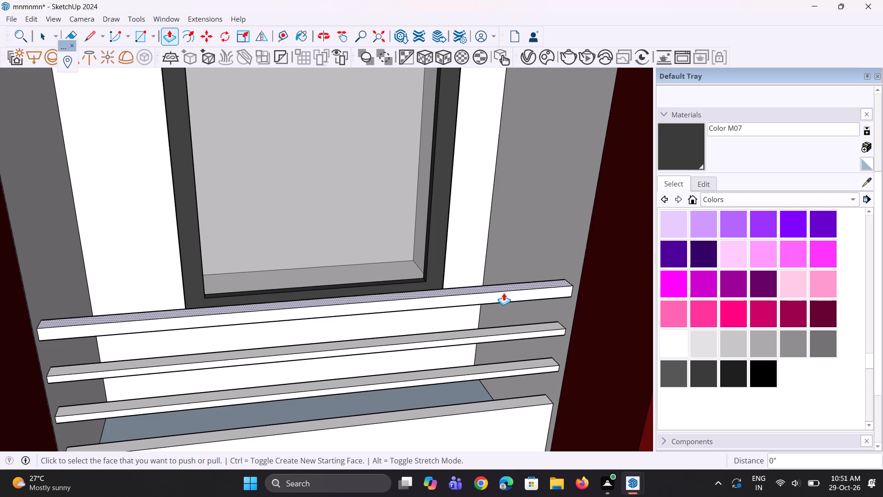
double_click(510, 329)
scroll(491, 322, down, 3)
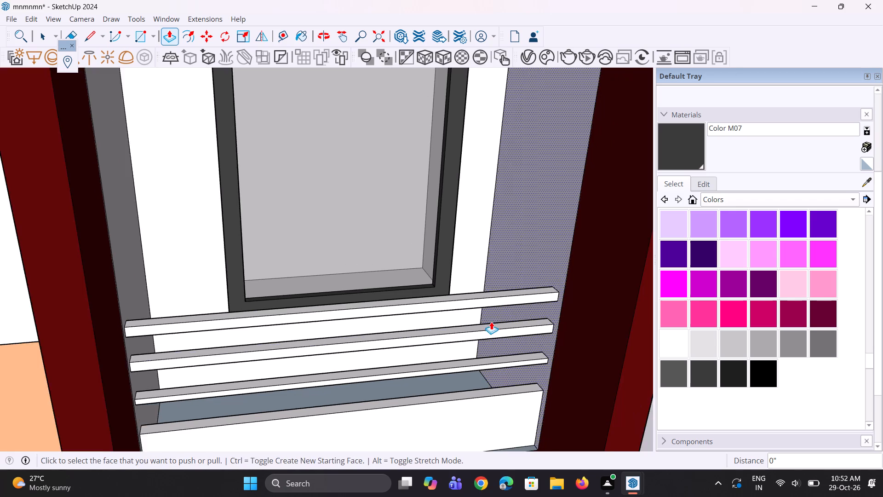
scroll(501, 355, up, 3)
double_click(502, 358)
Examine the thickened railings on the lower balconies on both sides of the green windows.
scroll(487, 355, down, 5)
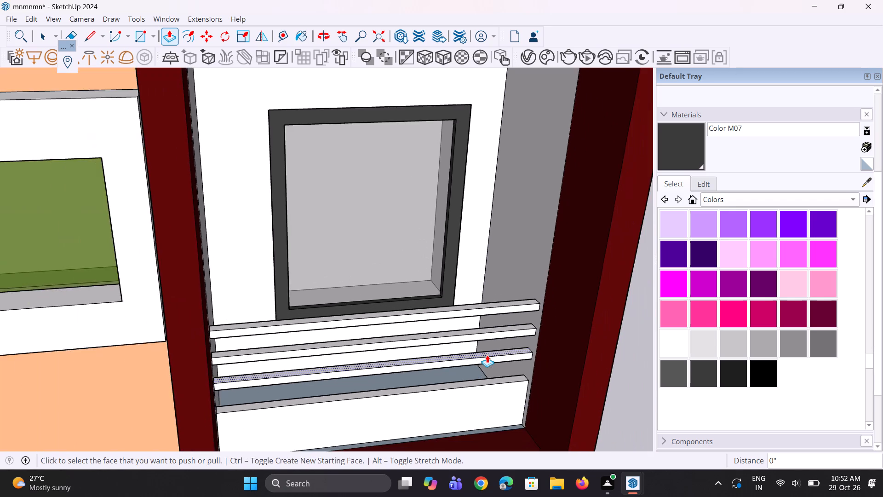
middle_drag(487, 355, 485, 326)
scroll(485, 340, up, 1)
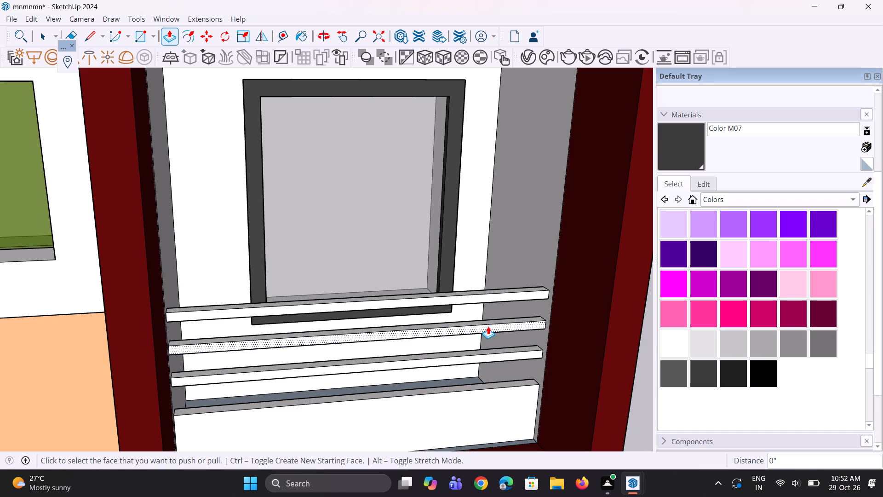
scroll(488, 326, down, 16)
middle_drag(487, 335, 487, 295)
scroll(487, 295, up, 1)
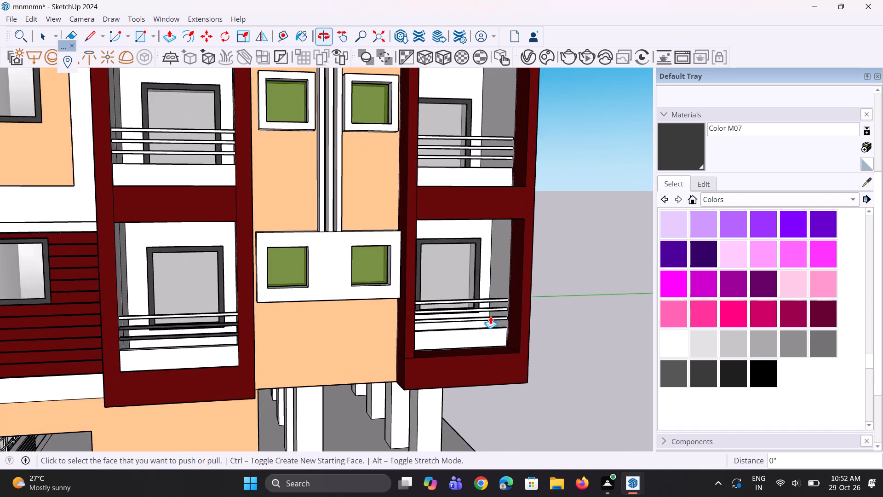
scroll(491, 327, down, 5)
middle_drag(420, 327, 440, 332)
scroll(440, 332, up, 1)
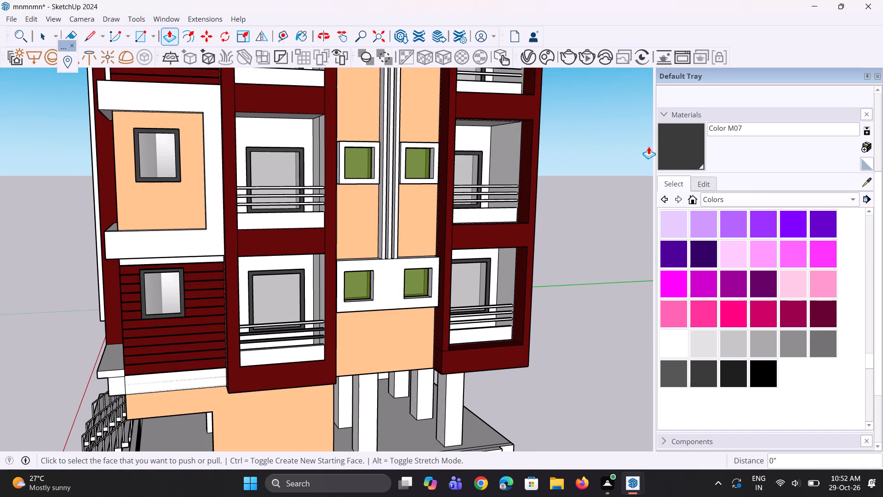
Paint the upper and front faces of the top railing bar with Color M07 on the bottom balcony left of the green windows.
click(688, 156)
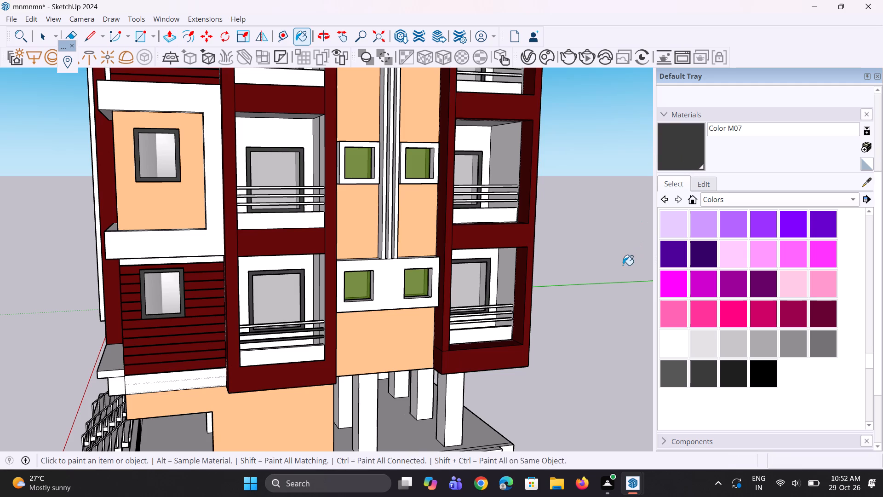
scroll(607, 307, down, 3)
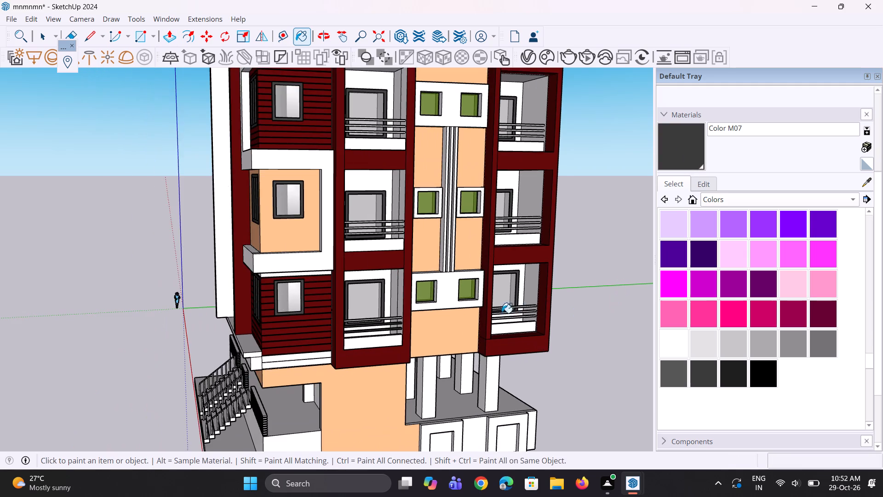
scroll(481, 313, up, 4)
scroll(441, 315, up, 6)
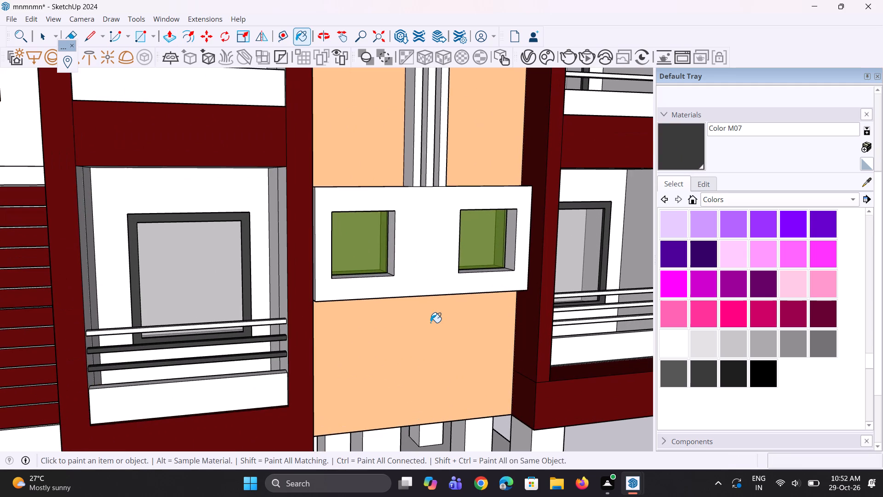
scroll(387, 352, up, 1)
scroll(316, 377, up, 2)
scroll(250, 358, up, 2)
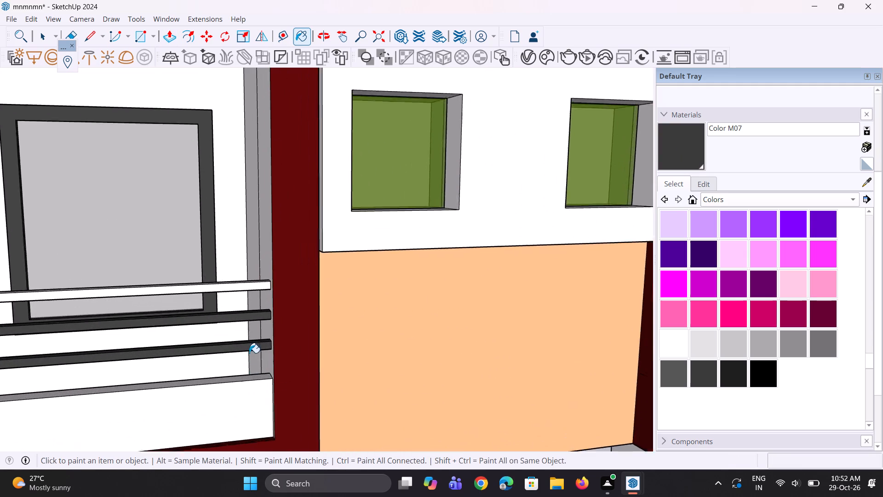
scroll(249, 353, up, 1)
scroll(235, 281, up, 1)
middle_drag(235, 281, 251, 319)
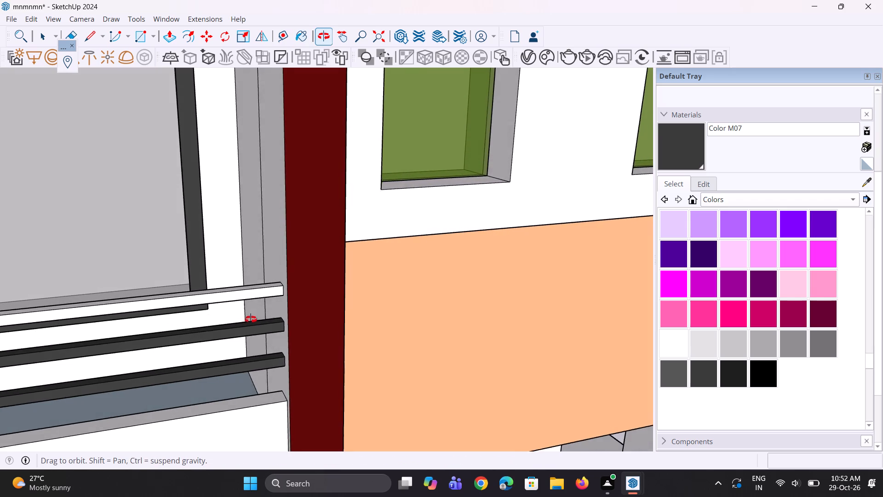
middle_drag(251, 319, 254, 321)
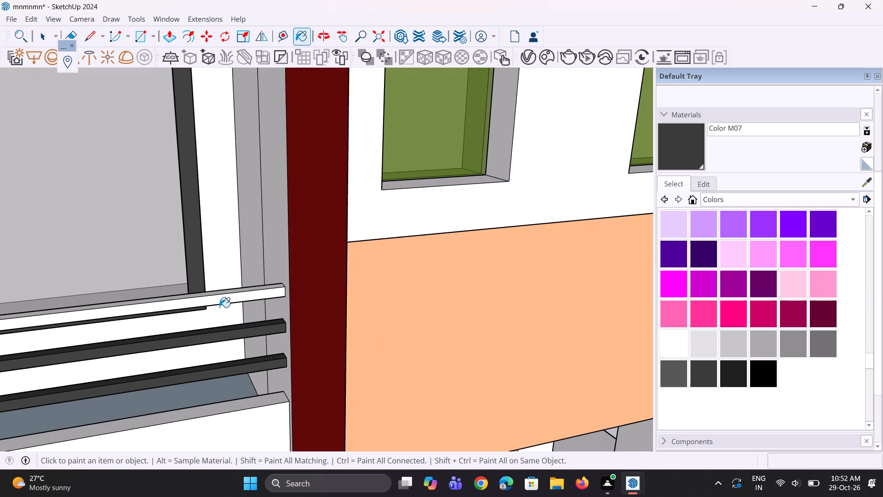
scroll(219, 306, up, 6)
click(224, 285)
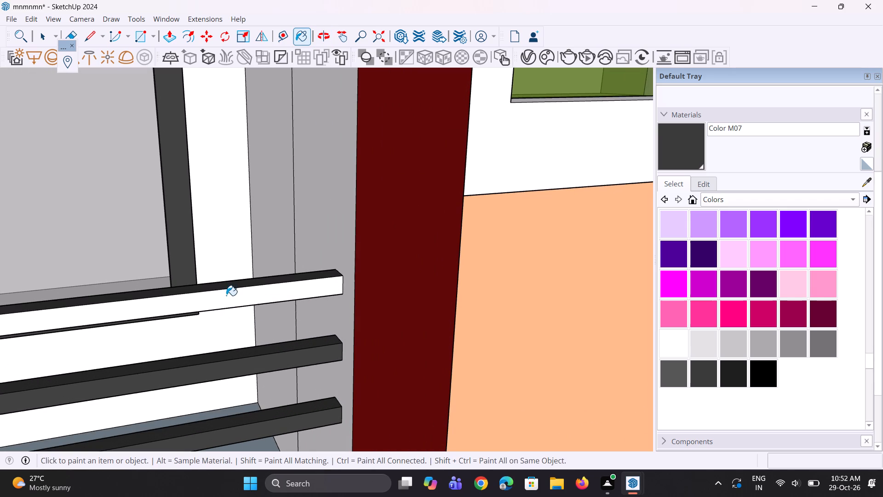
click(226, 296)
Paint the undersides of all three railing bars with Color M07 on the bottom balcony left of the green windows.
scroll(295, 333, down, 1)
middle_drag(295, 331, 256, 126)
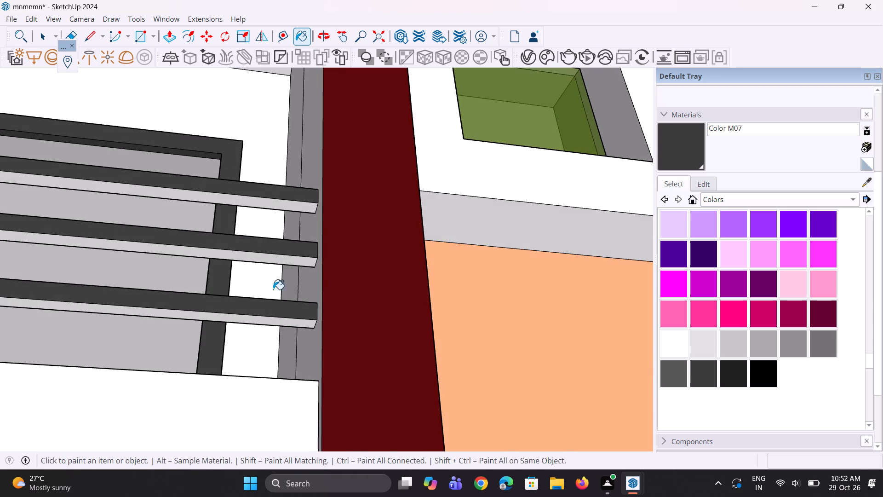
scroll(273, 296, up, 6)
click(272, 331)
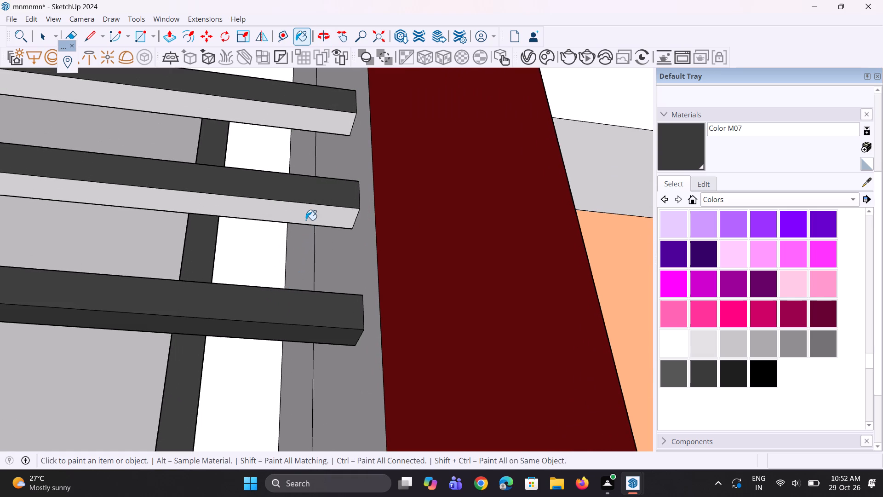
click(306, 216)
click(323, 118)
Paint the front faces of the three railing bars Color M07 on the second balcony from the bottom, left of the green windows.
scroll(356, 301, down, 5)
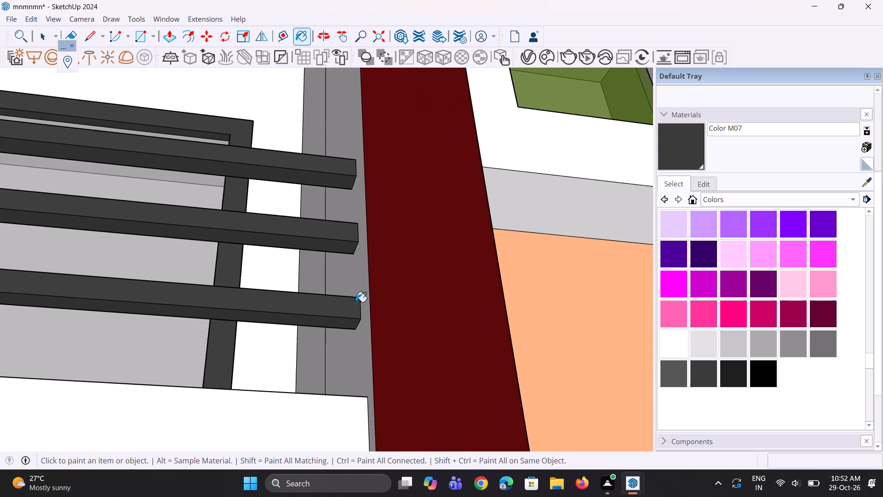
scroll(358, 305, down, 17)
middle_drag(370, 274, 360, 406)
scroll(360, 406, up, 1)
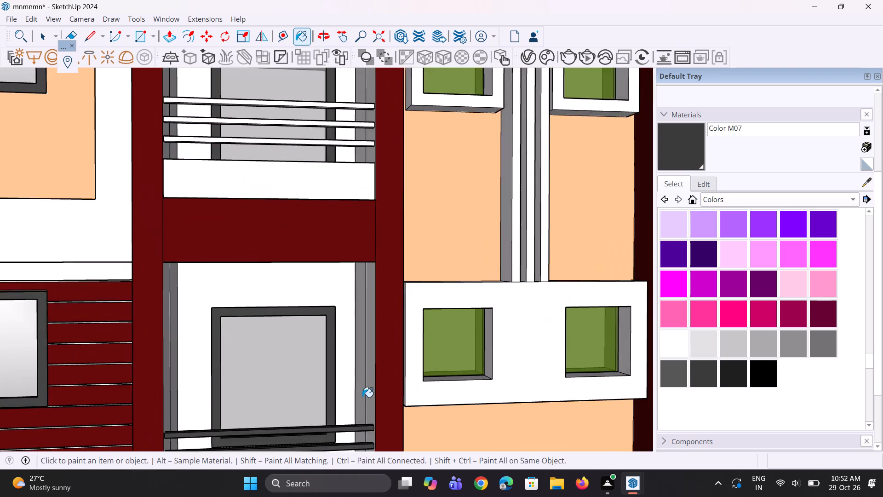
scroll(362, 397, down, 5)
scroll(291, 220, up, 4)
scroll(327, 262, up, 3)
scroll(378, 273, up, 4)
middle_drag(383, 265, 388, 244)
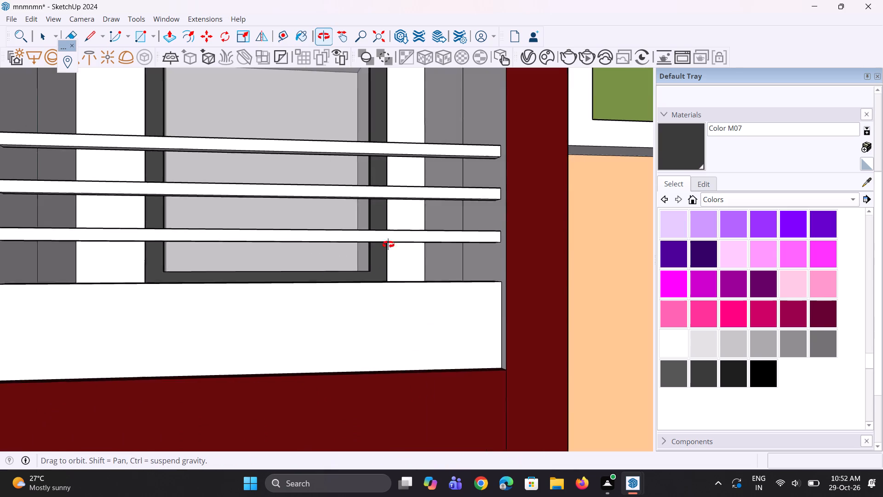
middle_drag(388, 244, 407, 180)
click(443, 169)
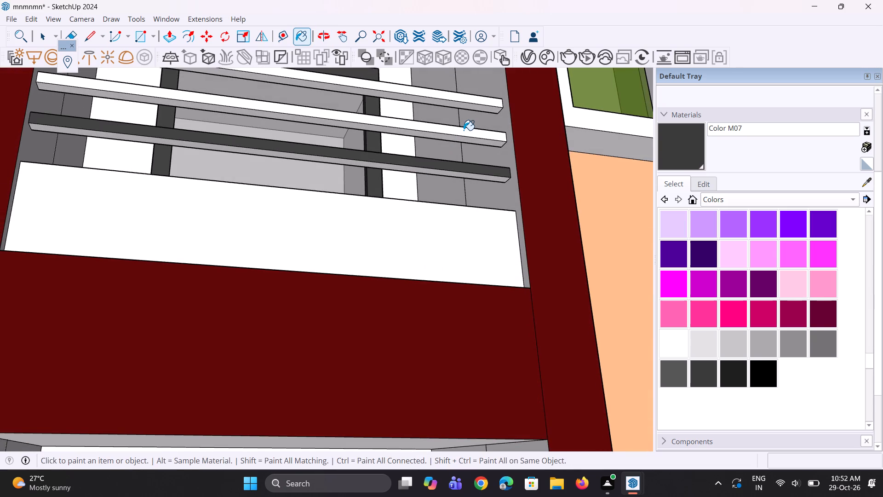
click(464, 130)
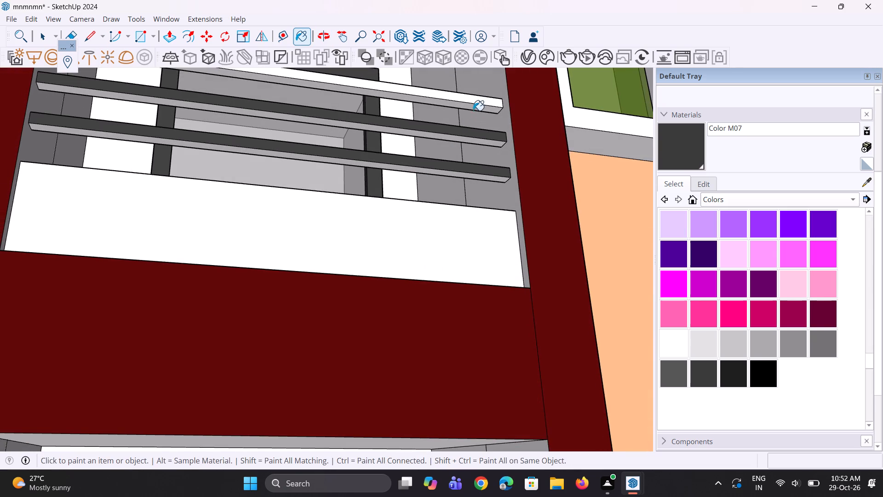
click(475, 101)
Paint the undersides of the same balcony's three railing bars with Color M07.
click(478, 108)
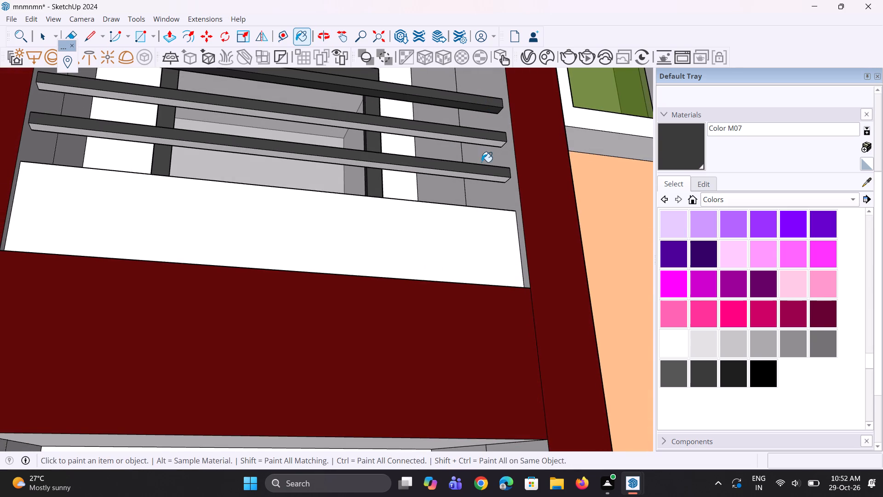
middle_drag(470, 184, 470, 164)
scroll(482, 137, up, 7)
click(498, 139)
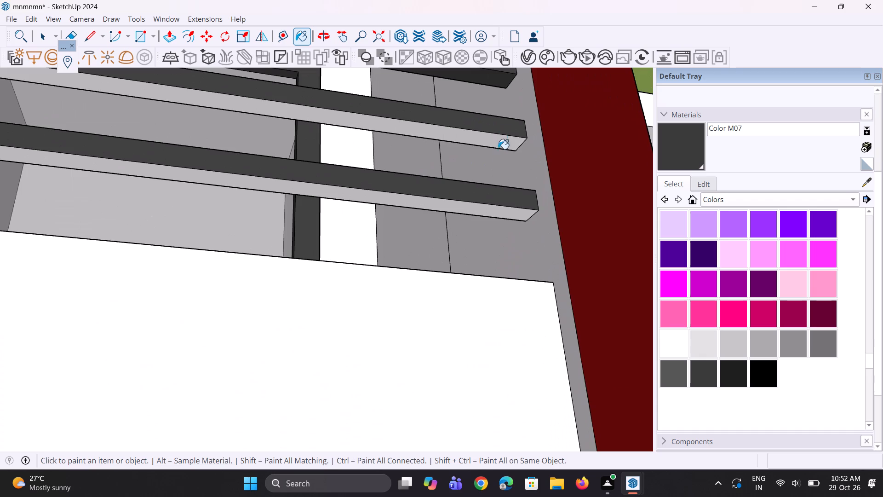
click(479, 208)
scroll(464, 252, down, 5)
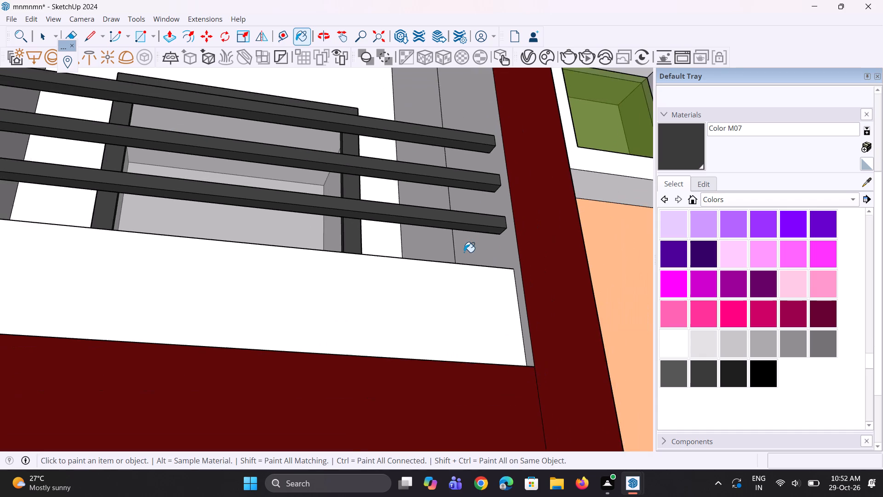
Paint the upper faces of the three railing bars Color M07 on the second balcony from the bottom, left of the green windows.
scroll(414, 251, down, 3)
middle_drag(419, 219, 382, 411)
scroll(386, 363, up, 2)
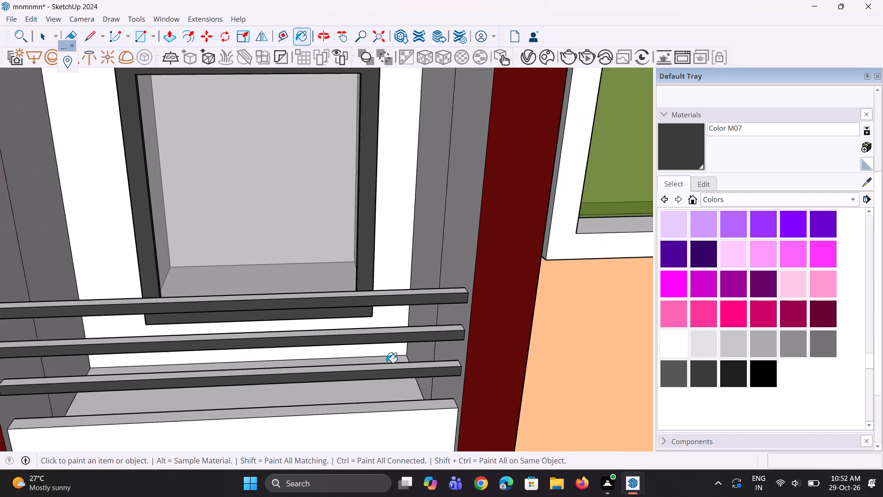
scroll(386, 363, up, 3)
scroll(441, 276, up, 2)
click(446, 263)
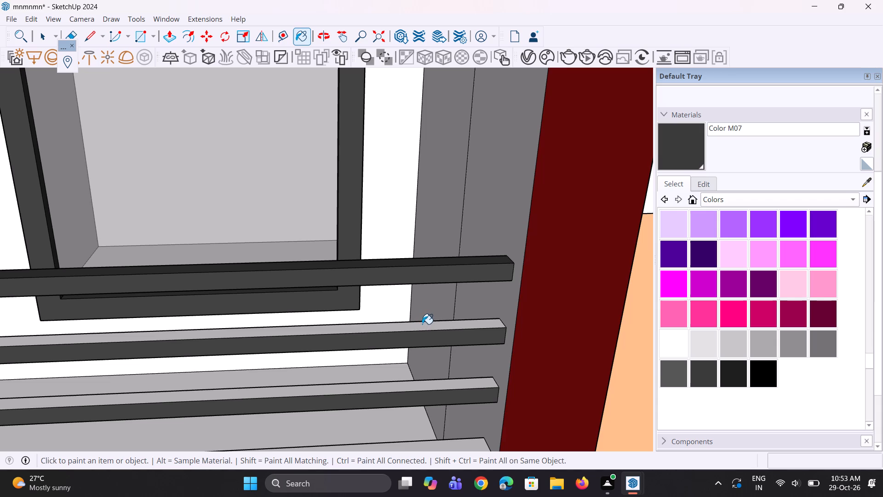
scroll(430, 314, up, 2)
click(435, 331)
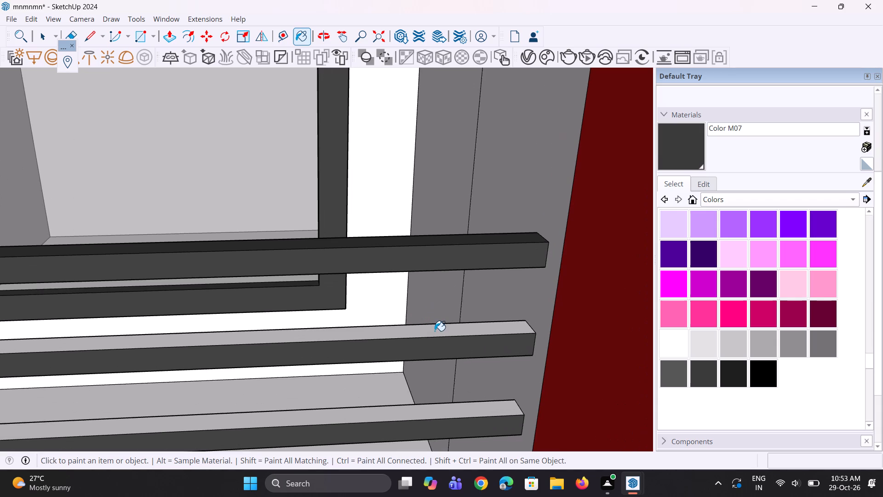
click(465, 415)
Paint the upper faces of the three railing bars Color M07 on the third balcony from the bottom, left of the green windows.
scroll(419, 400, down, 9)
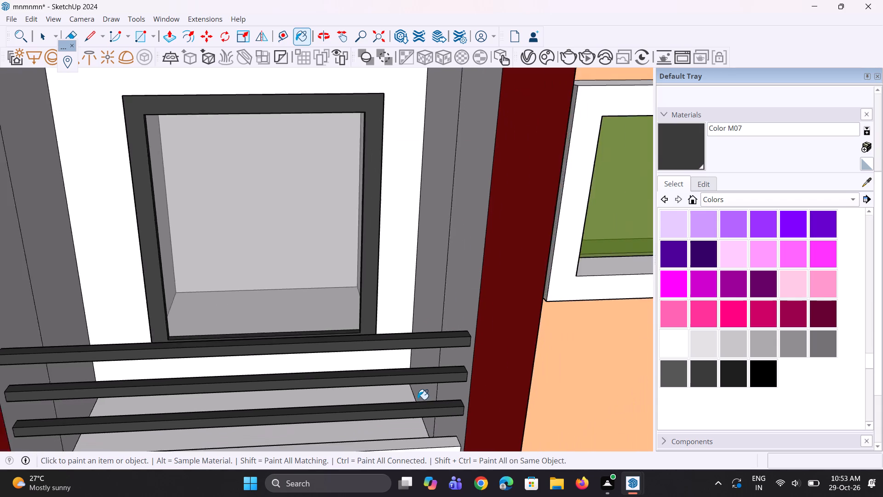
scroll(418, 399, down, 14)
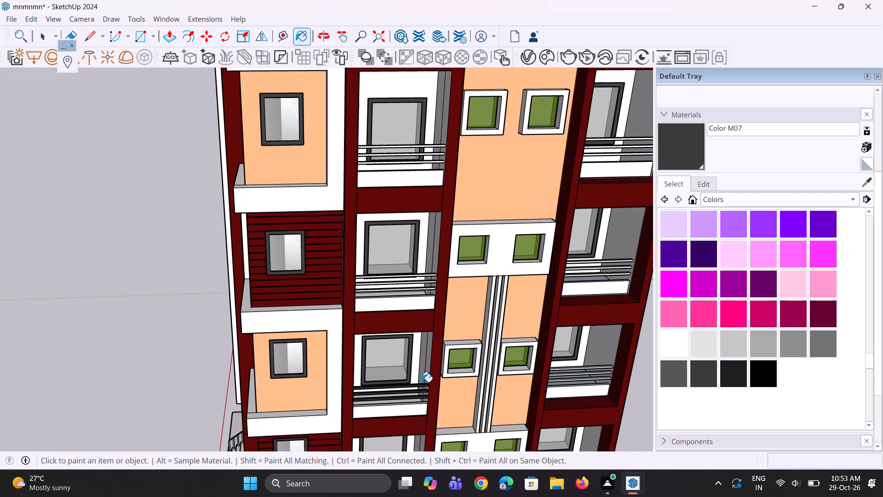
middle_drag(422, 382, 441, 390)
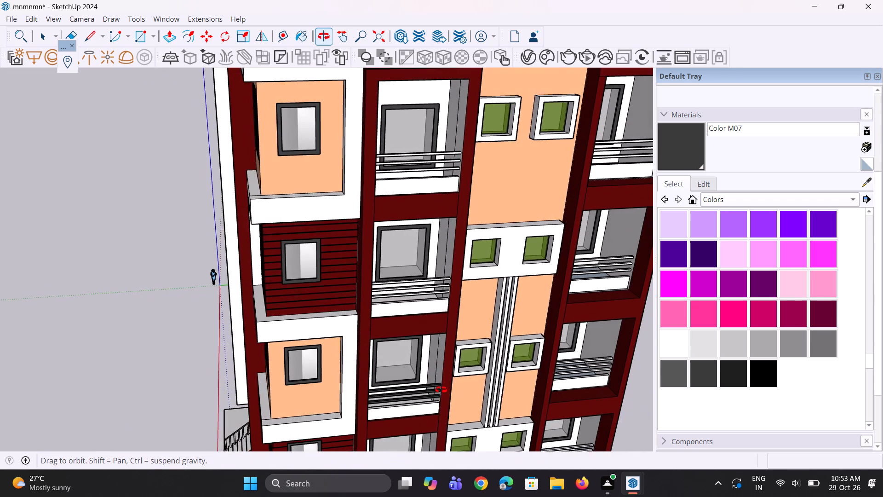
middle_drag(441, 390, 442, 390)
scroll(424, 350, up, 3)
scroll(422, 285, up, 8)
scroll(476, 251, up, 4)
scroll(504, 220, up, 2)
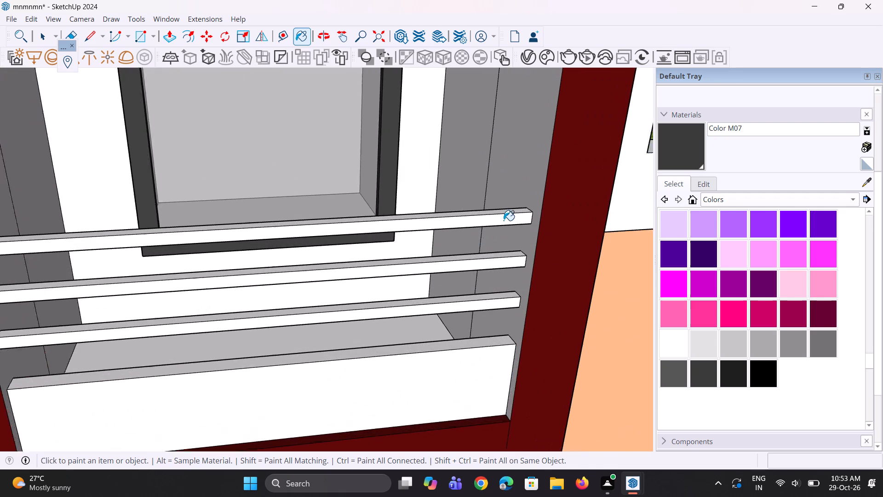
scroll(504, 220, up, 3)
click(520, 205)
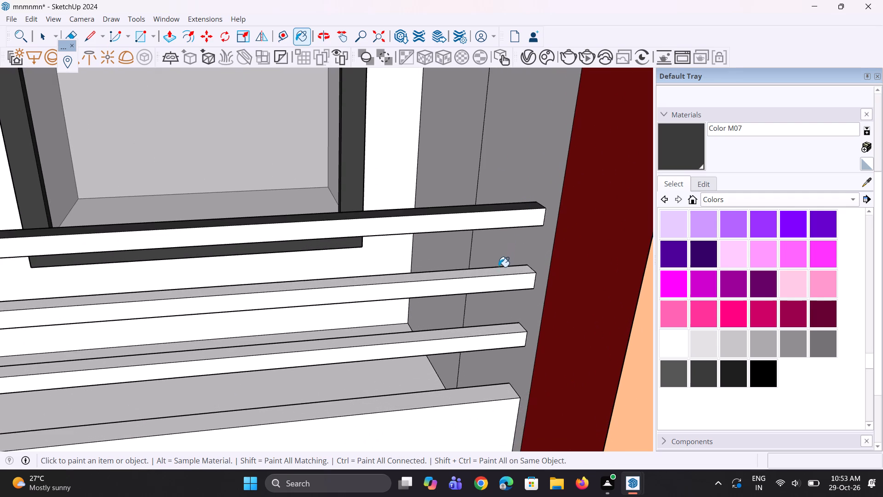
click(497, 272)
click(487, 336)
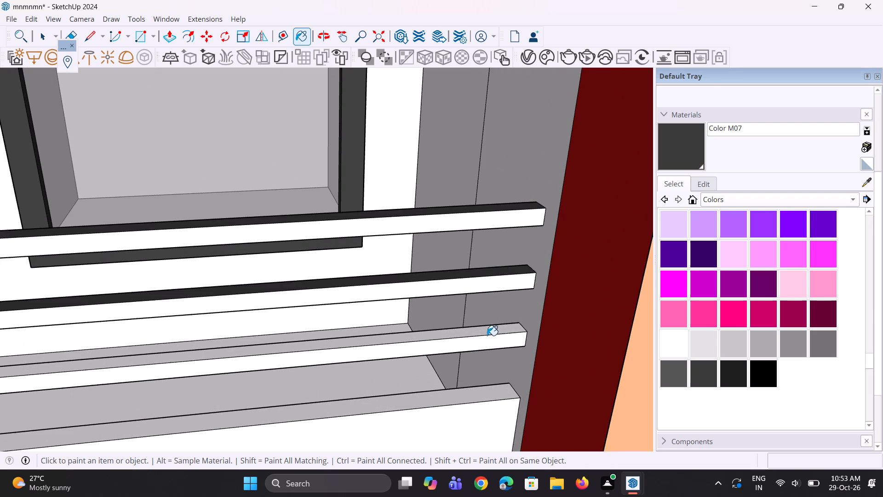
middle_click(487, 334)
scroll(487, 333, up, 1)
click(474, 332)
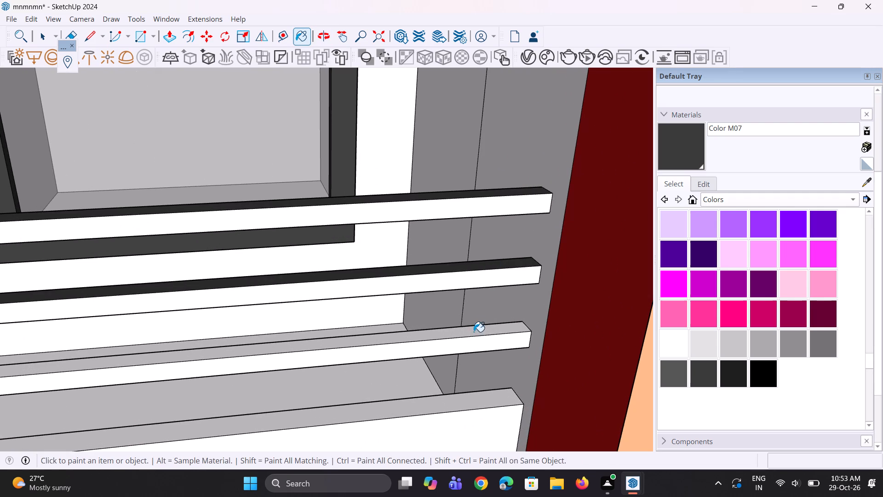
Paint the front faces of the same third balcony's three railing bars with Color M07.
click(512, 205)
click(516, 277)
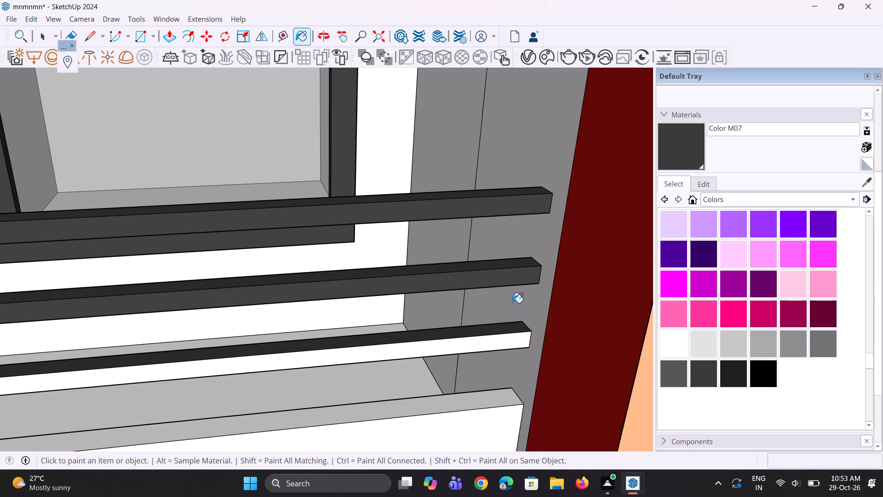
click(510, 347)
Paint the undersides of the third balcony's three railing bars with Color M07.
middle_drag(513, 320, 543, 119)
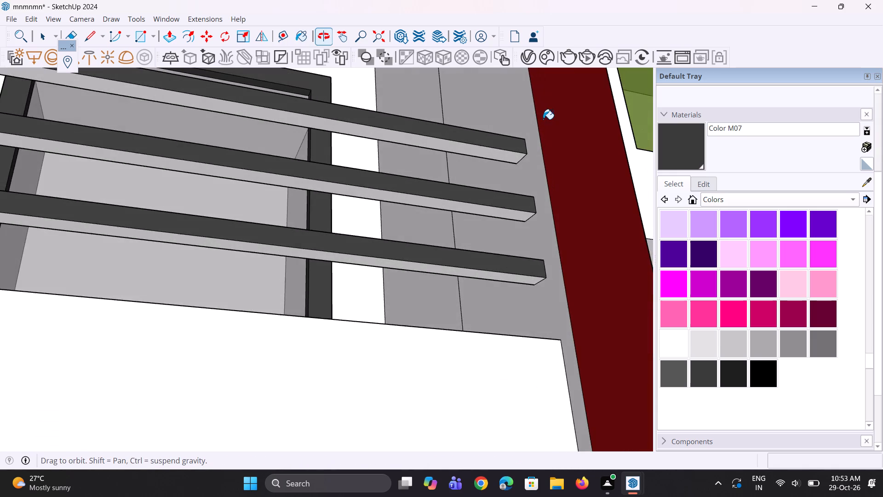
scroll(516, 136, up, 3)
click(505, 156)
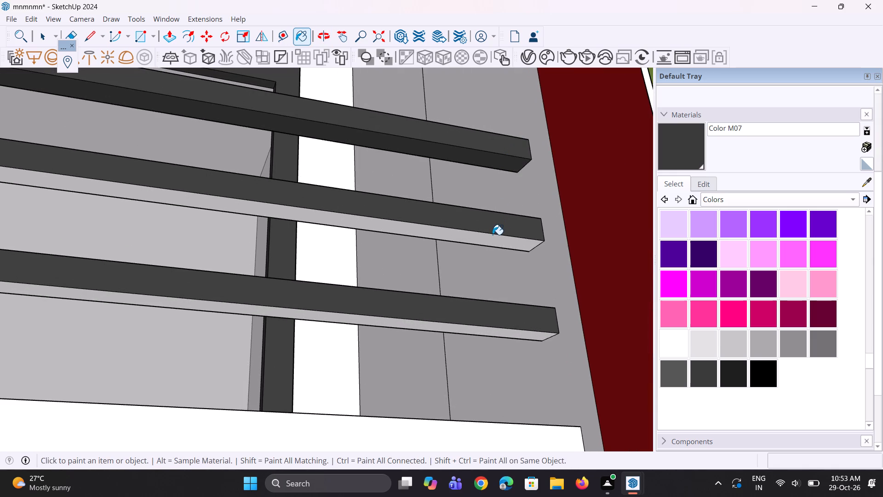
click(493, 235)
click(495, 238)
click(496, 333)
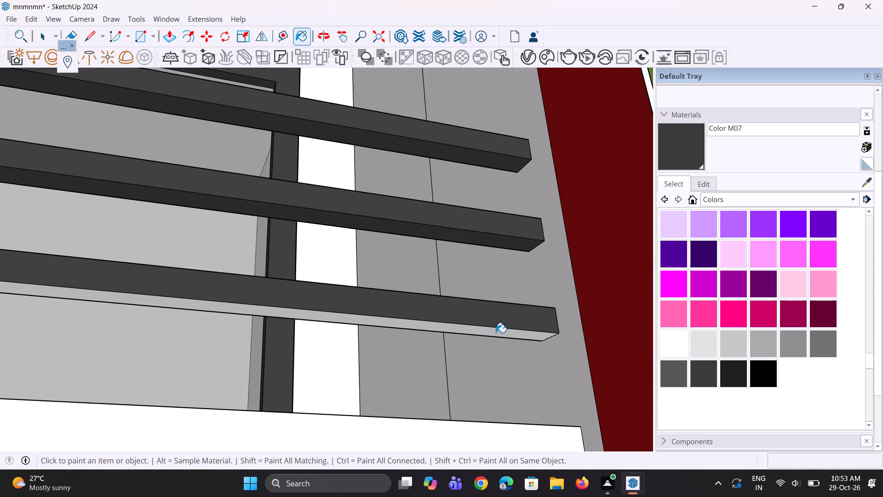
Paint the upper faces of the top and middle railing bars Color M07 on the uppermost balcony left of the green windows.
scroll(464, 328, down, 12)
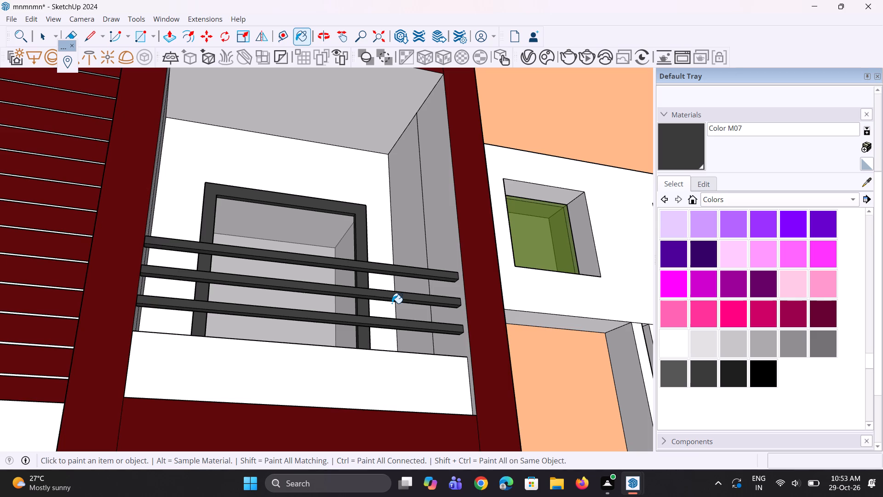
scroll(432, 324, down, 8)
middle_drag(407, 316, 375, 448)
scroll(370, 416, up, 5)
scroll(377, 405, down, 7)
scroll(420, 200, up, 4)
scroll(400, 165, up, 2)
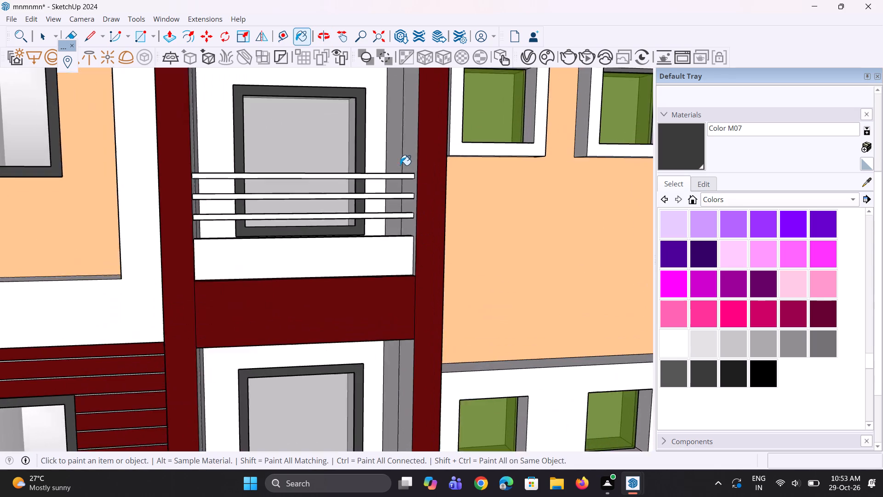
scroll(400, 165, up, 13)
middle_drag(389, 197, 386, 235)
scroll(415, 277, down, 6)
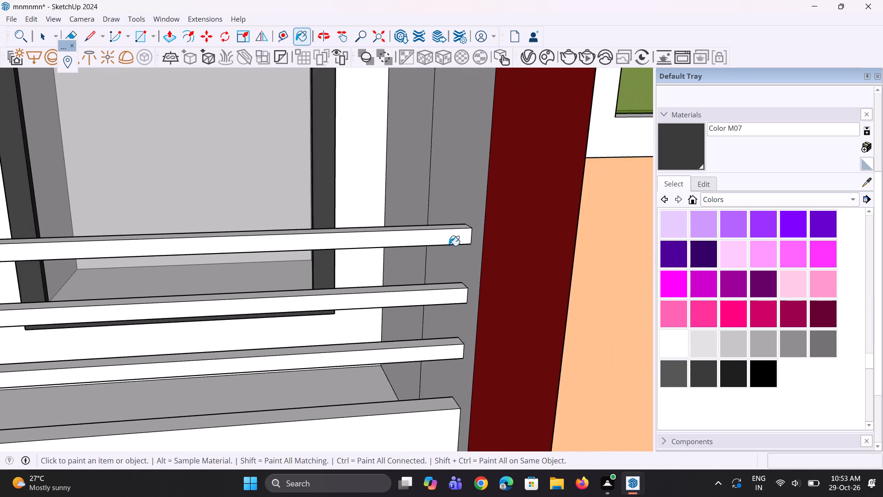
scroll(449, 246, down, 1)
middle_drag(449, 246, 436, 293)
scroll(435, 269, up, 5)
click(447, 248)
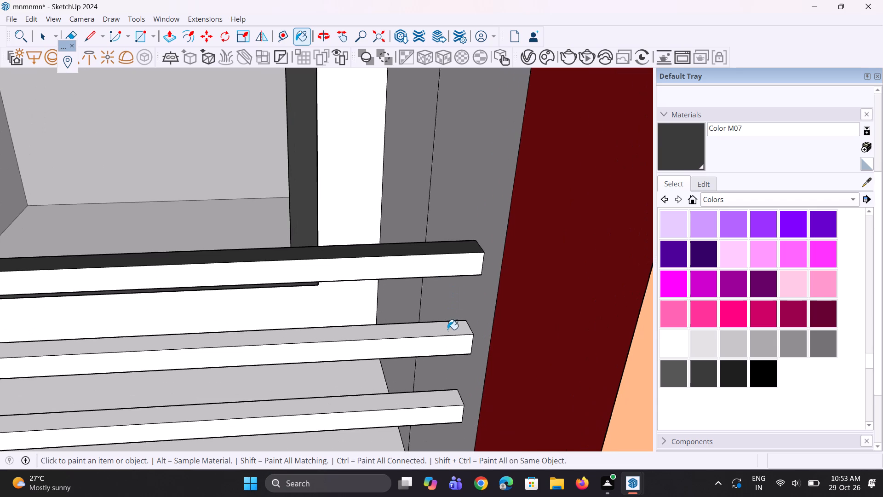
click(448, 332)
Paint the lowest bar's upper face and all three bars' front faces with Color M07 on the same uppermost balcony.
scroll(457, 291, down, 4)
middle_drag(448, 357, 447, 297)
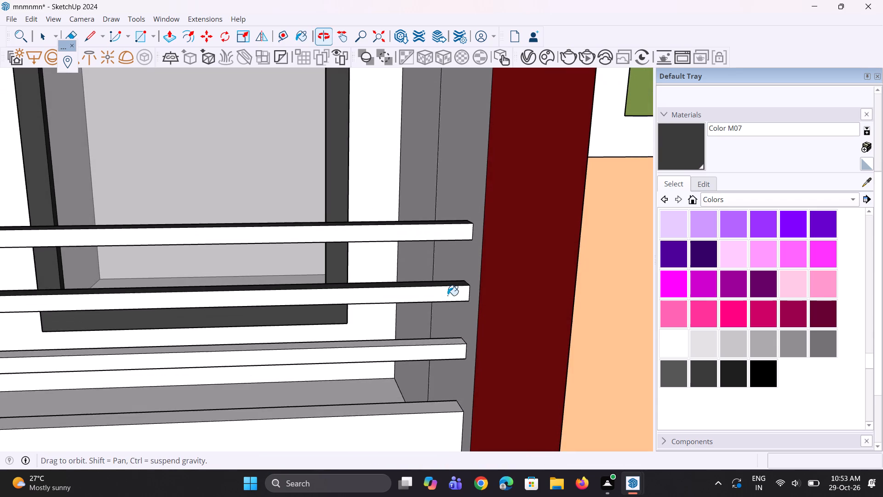
scroll(447, 284, down, 3)
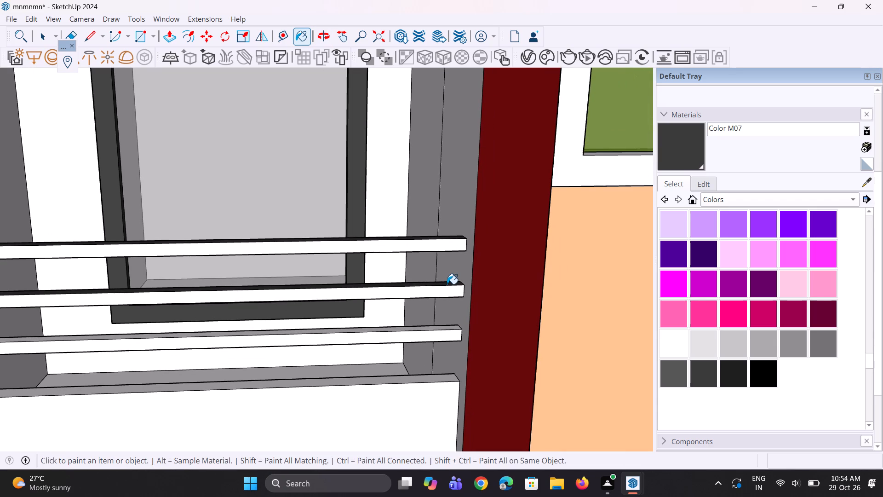
scroll(432, 309, up, 3)
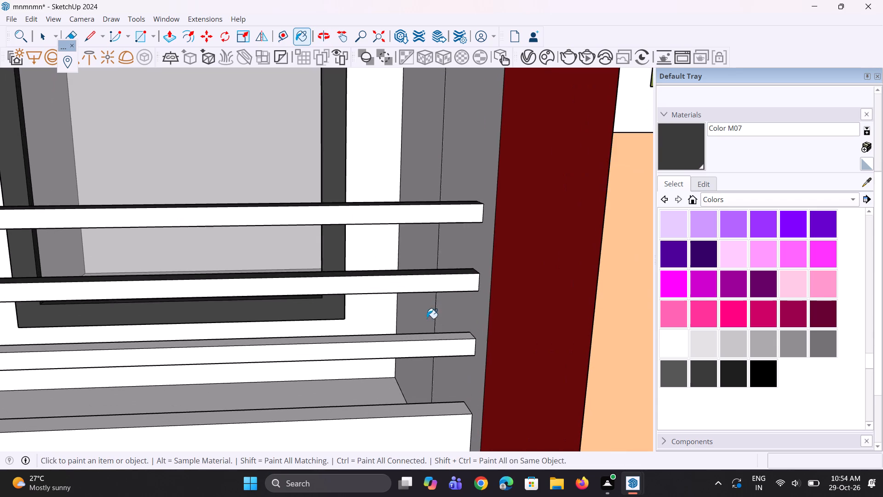
scroll(423, 331, up, 2)
click(423, 340)
click(444, 357)
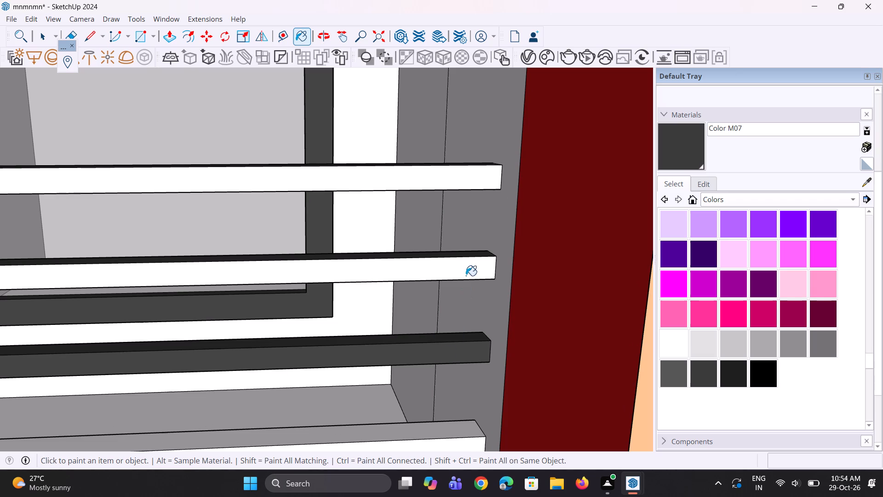
click(469, 270)
click(474, 182)
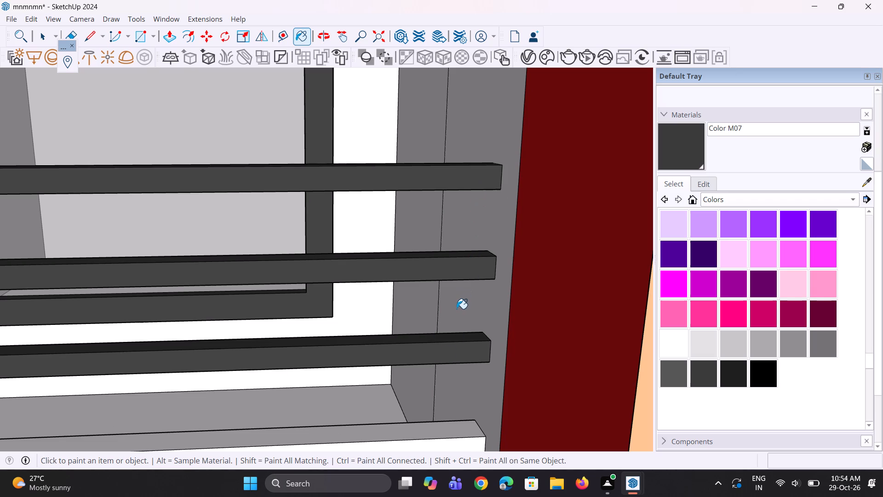
Paint the undersides of the uppermost left balcony's three railing bars with Color M07.
scroll(457, 309, down, 7)
middle_drag(457, 309, 448, 270)
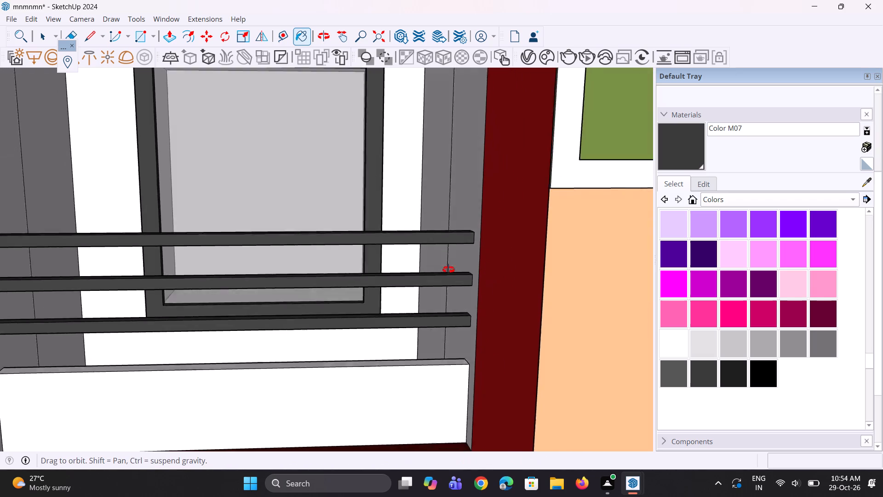
middle_drag(448, 270, 446, 241)
scroll(444, 346, down, 9)
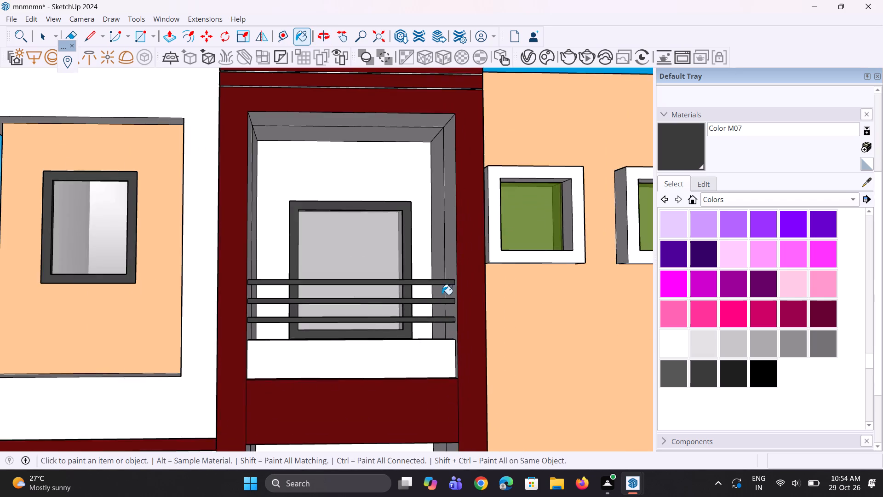
middle_drag(441, 290, 432, 188)
scroll(432, 187, up, 12)
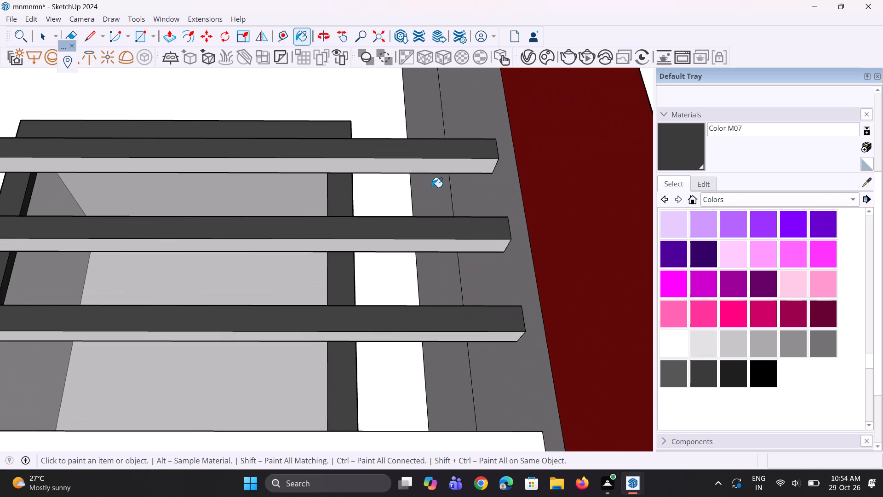
click(466, 168)
scroll(453, 257, up, 3)
click(465, 245)
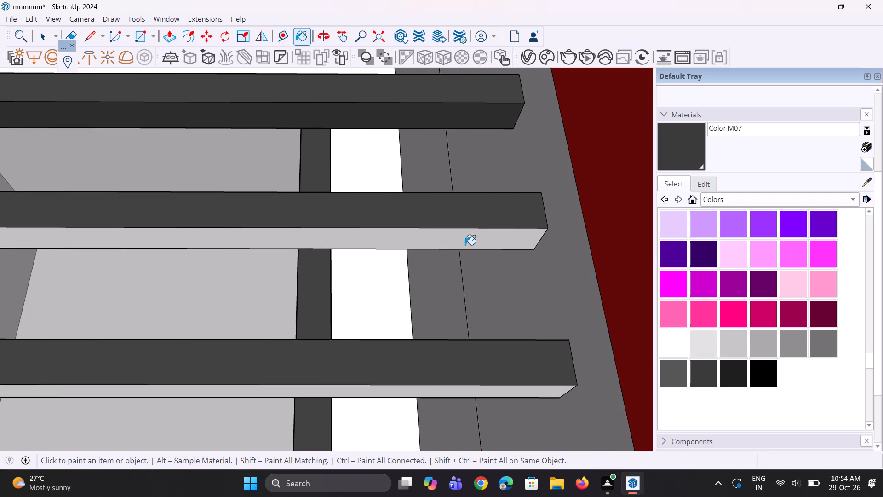
middle_drag(459, 329, 459, 276)
scroll(470, 298, up, 1)
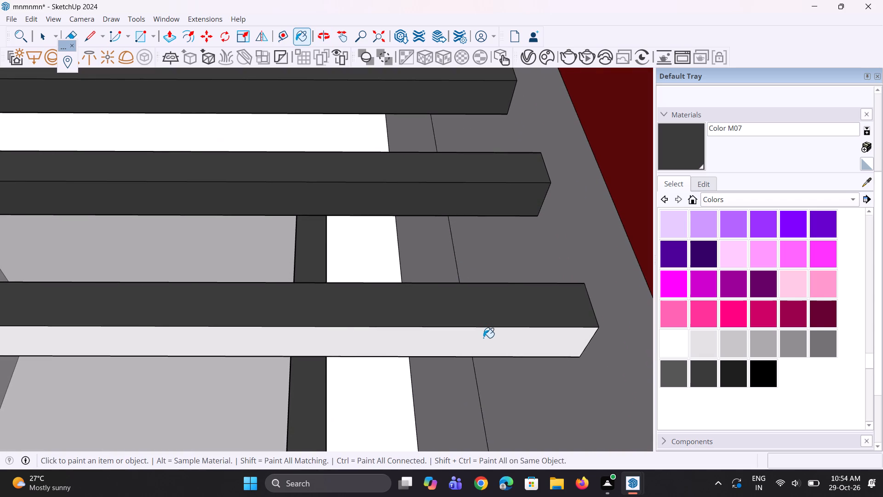
click(483, 338)
Check the upper facade around the green windows for balcony railings that still need painting.
scroll(460, 360, down, 5)
scroll(404, 370, down, 5)
middle_drag(411, 312, 381, 420)
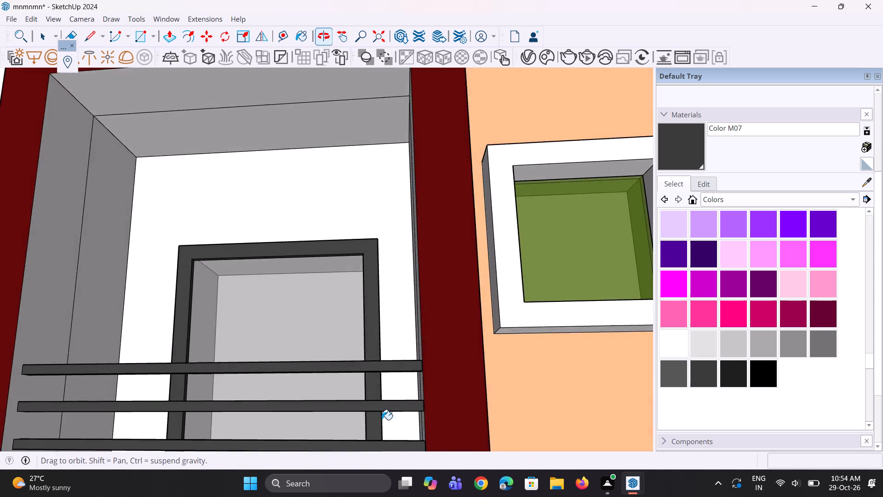
scroll(384, 370, down, 11)
scroll(354, 354, down, 10)
scroll(464, 376, up, 2)
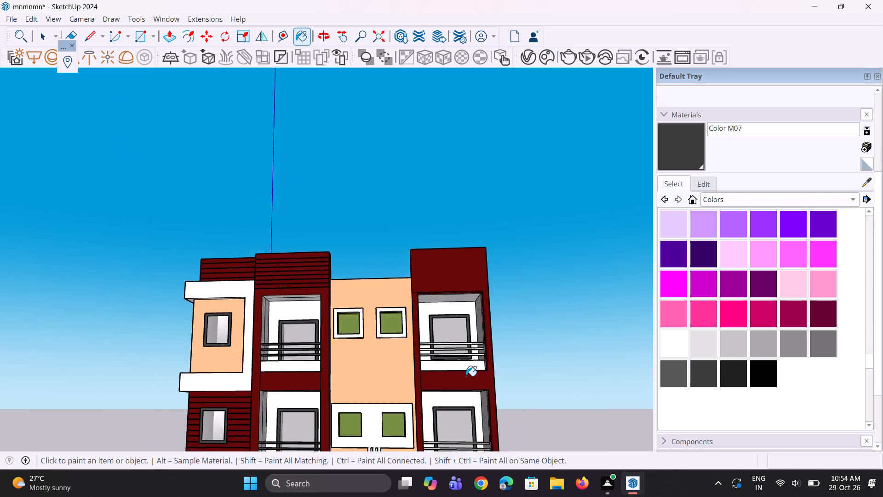
scroll(466, 376, up, 2)
scroll(476, 322, up, 5)
scroll(405, 272, down, 9)
middle_drag(413, 277, 406, 422)
scroll(439, 338, up, 9)
scroll(426, 376, up, 2)
middle_drag(428, 342, 438, 262)
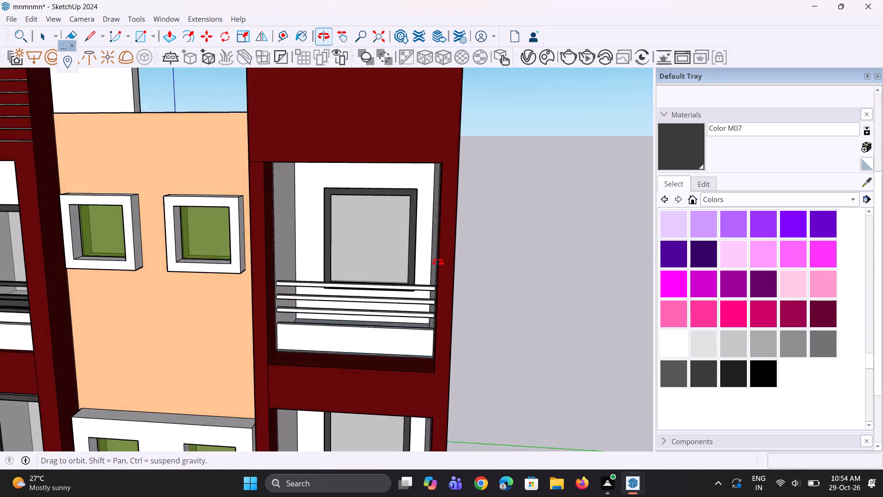
middle_drag(438, 262, 442, 230)
scroll(408, 386, down, 4)
middle_drag(343, 387, 313, 368)
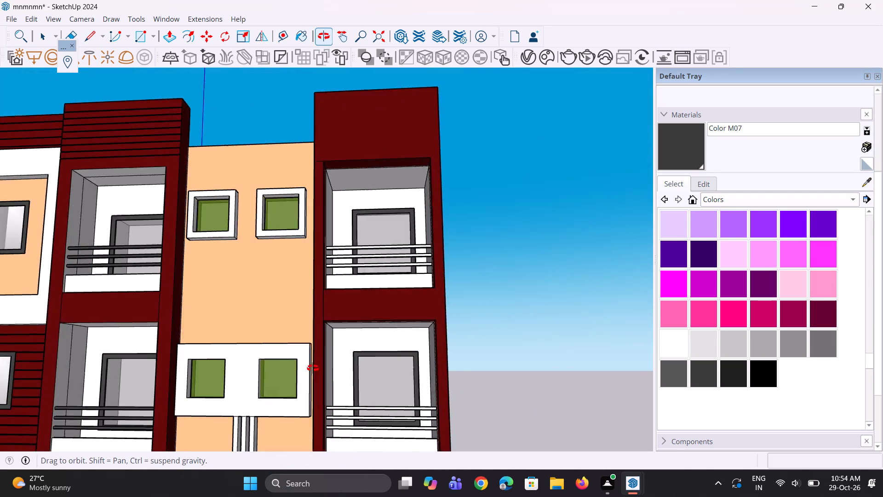
middle_drag(313, 368, 316, 387)
scroll(391, 312, down, 9)
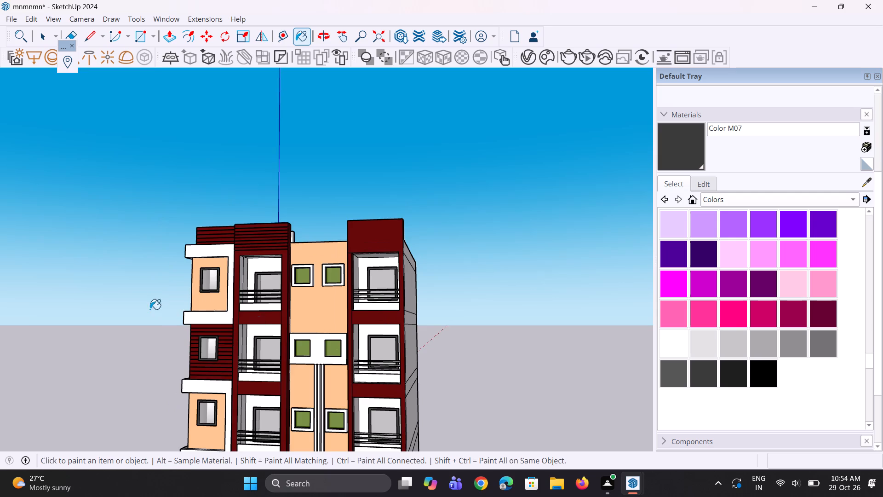
Paint the top railing bar's front and upper faces with Color M07 on the uppermost balcony right of the green windows.
scroll(150, 309, up, 1)
middle_drag(151, 306, 164, 365)
scroll(154, 341, up, 1)
scroll(579, 358, up, 4)
scroll(350, 258, up, 3)
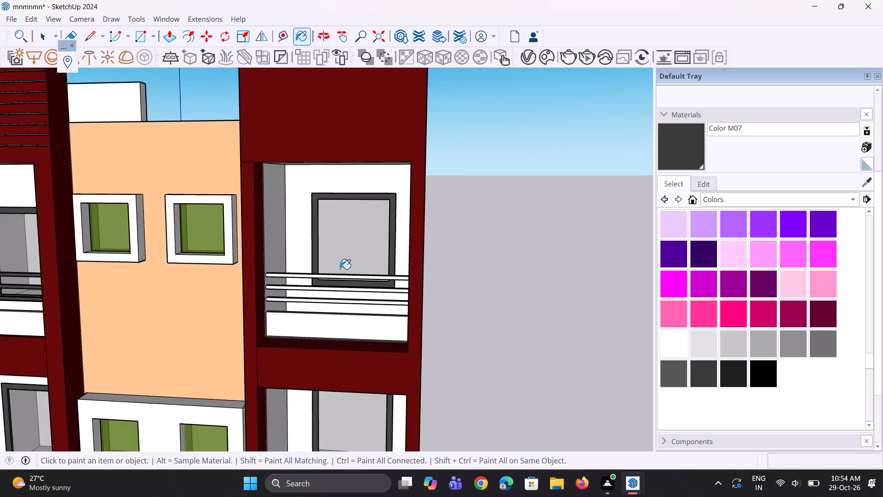
scroll(340, 272, up, 5)
middle_drag(342, 293, 333, 331)
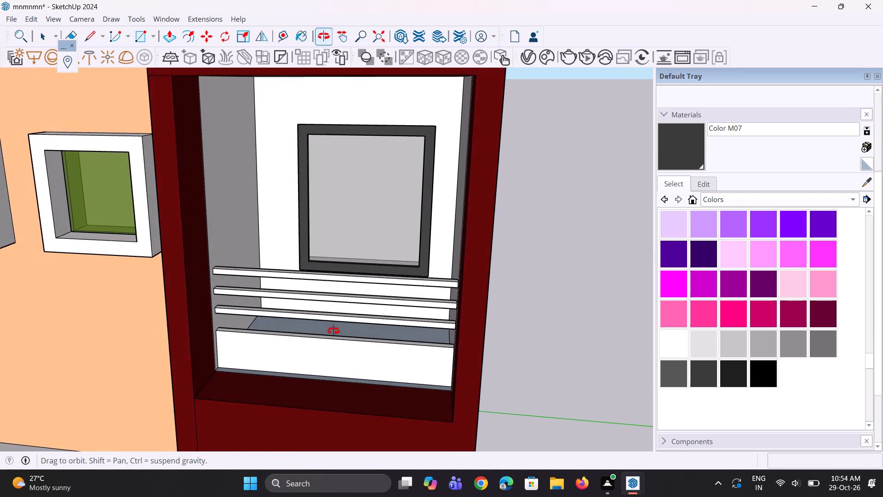
middle_drag(333, 331, 333, 331)
scroll(335, 318, up, 2)
scroll(435, 263, up, 6)
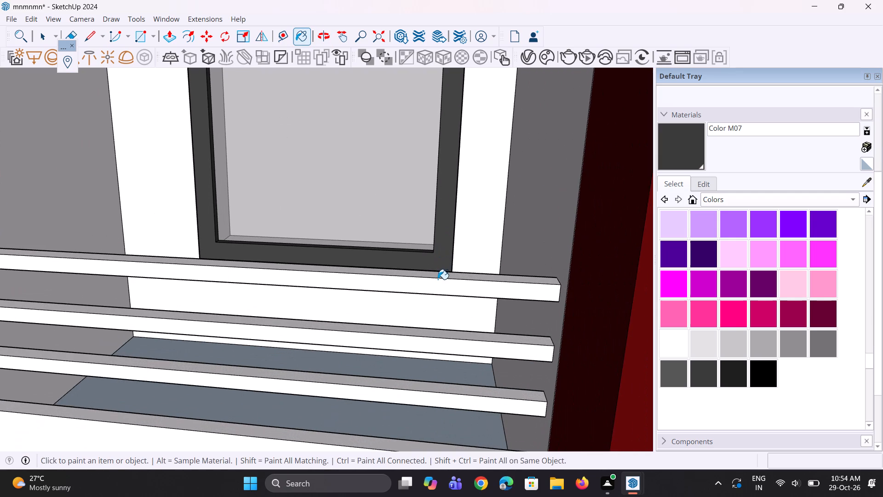
click(438, 279)
scroll(449, 273, up, 2)
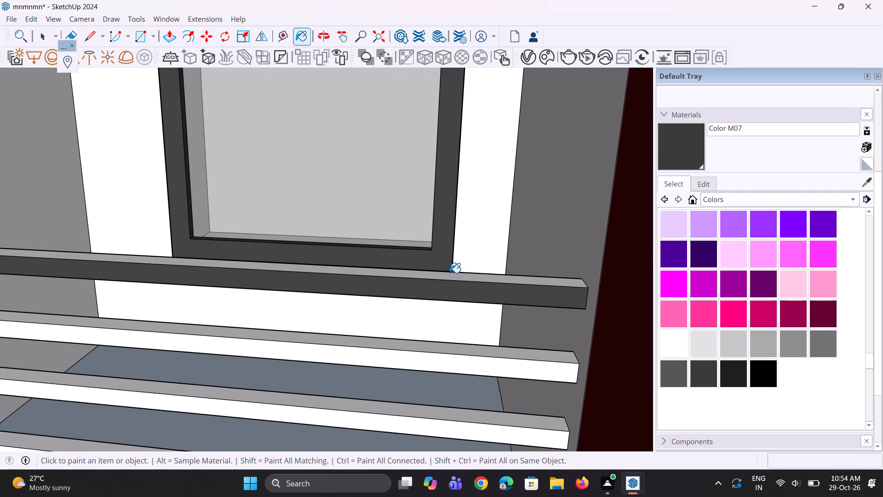
scroll(445, 280, up, 4)
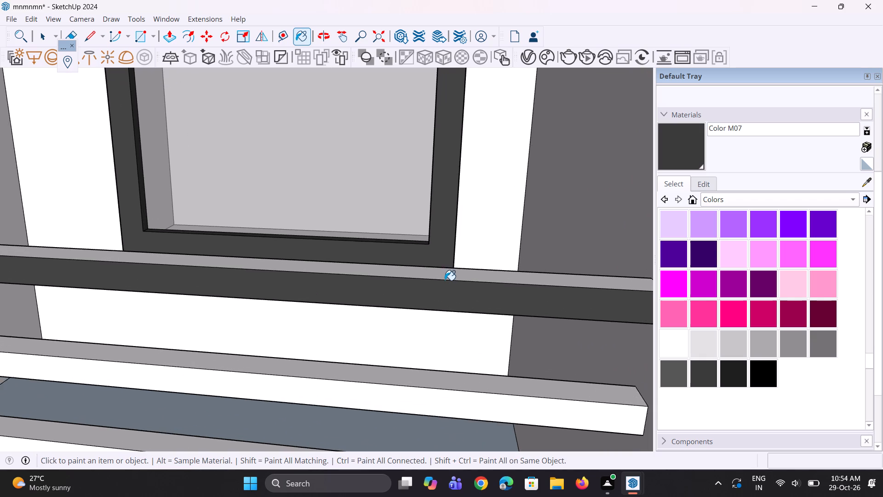
scroll(445, 280, up, 1)
middle_drag(445, 280, 438, 305)
click(447, 284)
Paint the upper and front faces of the middle and lowest railing bars Color M07 on the same uppermost balcony.
scroll(450, 279, down, 4)
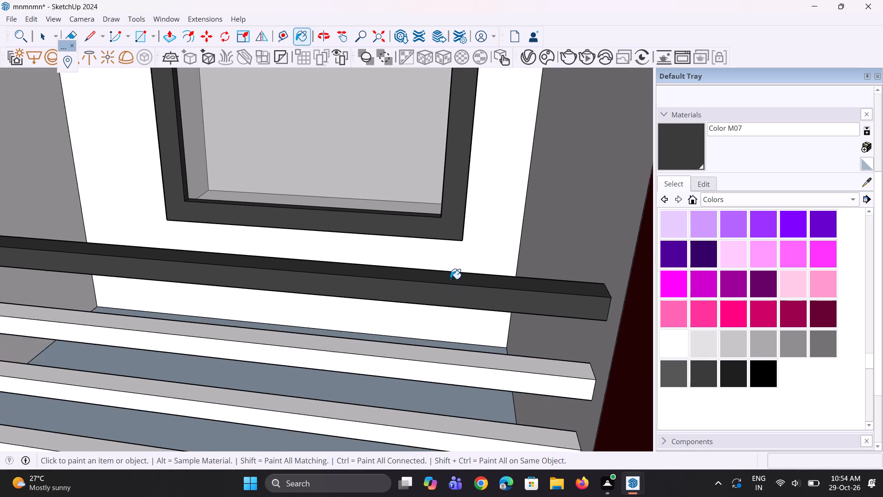
scroll(450, 279, down, 1)
scroll(479, 364, up, 2)
click(494, 354)
click(499, 368)
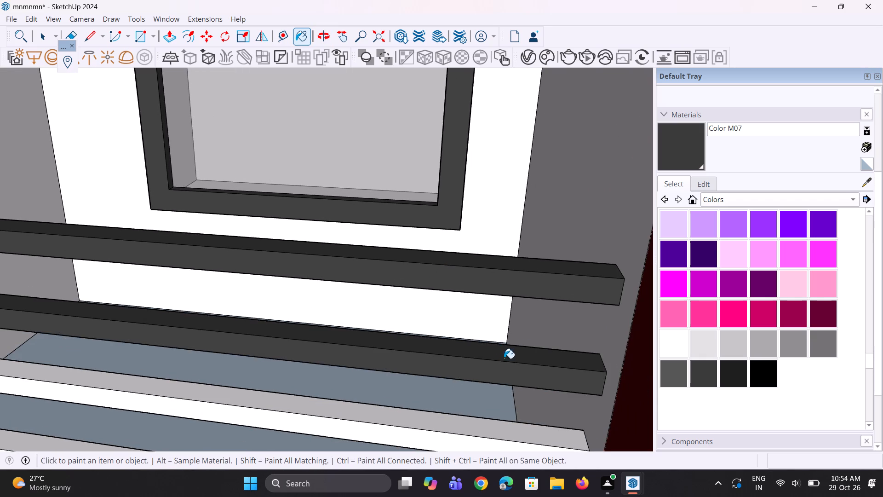
scroll(512, 329, down, 5)
middle_drag(498, 391, 502, 368)
scroll(507, 364, up, 4)
click(509, 362)
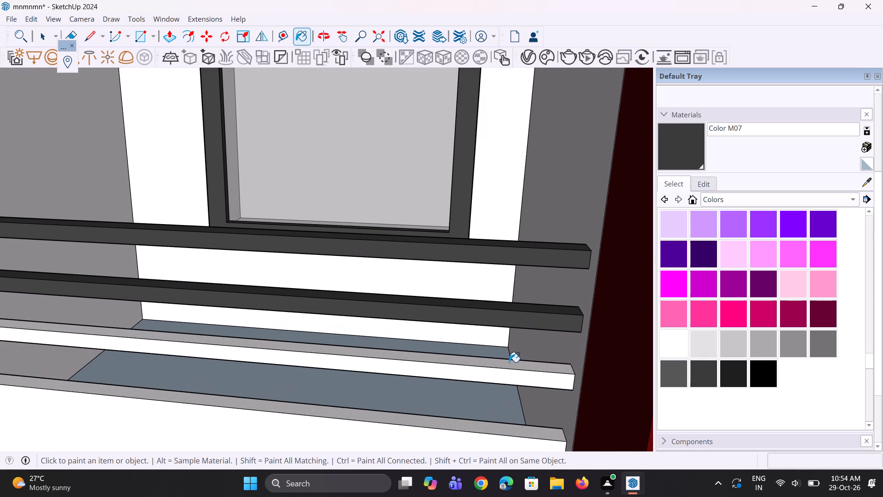
click(510, 376)
Paint the undersides of the uppermost right balcony's three railing bars with Color M07.
scroll(510, 376, down, 5)
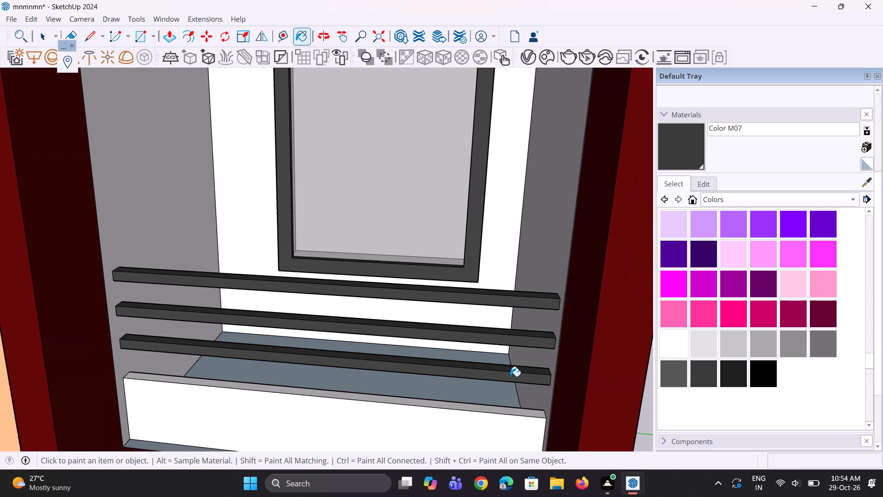
scroll(510, 376, down, 2)
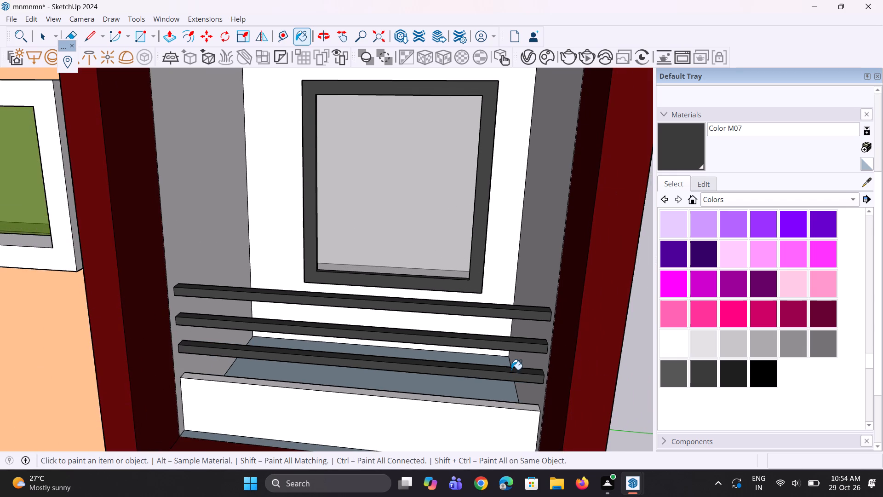
scroll(506, 387, down, 2)
middle_drag(499, 355, 507, 312)
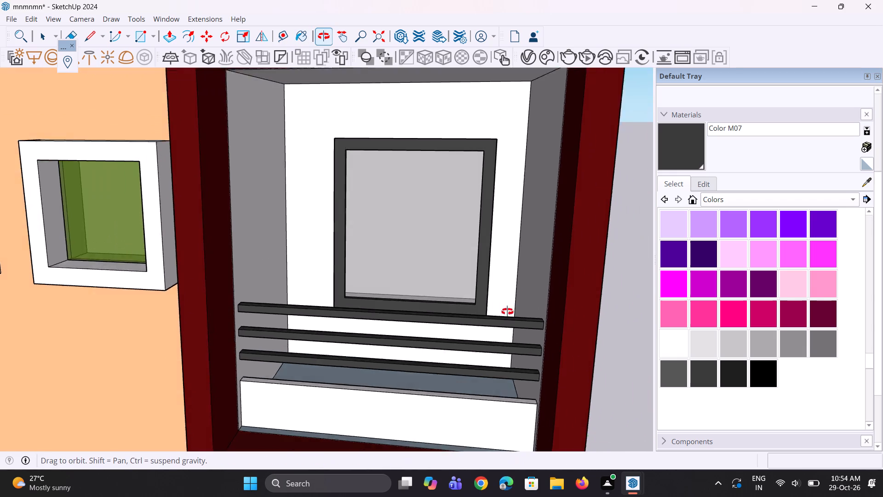
middle_drag(507, 312, 554, 211)
scroll(528, 291, up, 3)
middle_drag(528, 291, 539, 229)
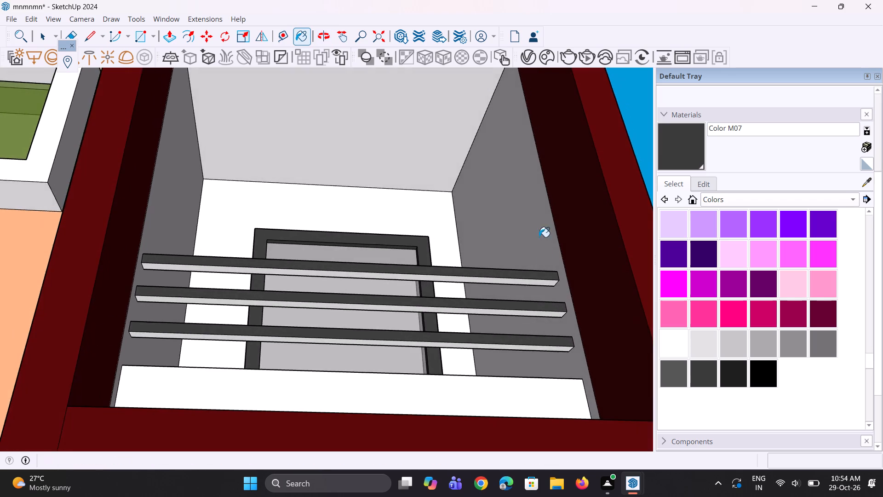
scroll(536, 277, up, 5)
click(535, 286)
scroll(560, 353, up, 1)
middle_drag(560, 353, 562, 329)
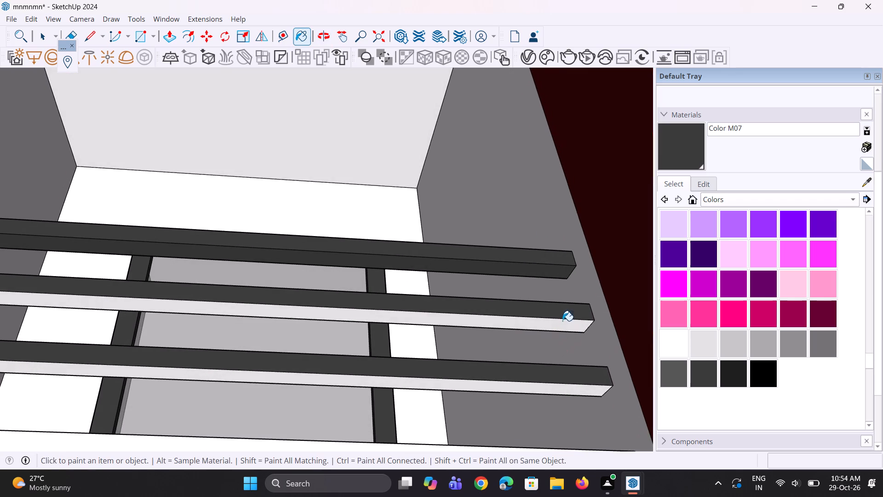
click(562, 320)
click(563, 387)
Paint the upper faces of the three railing bars Color M07 on the second balcony from the top, right of the green windows.
scroll(533, 352, down, 2)
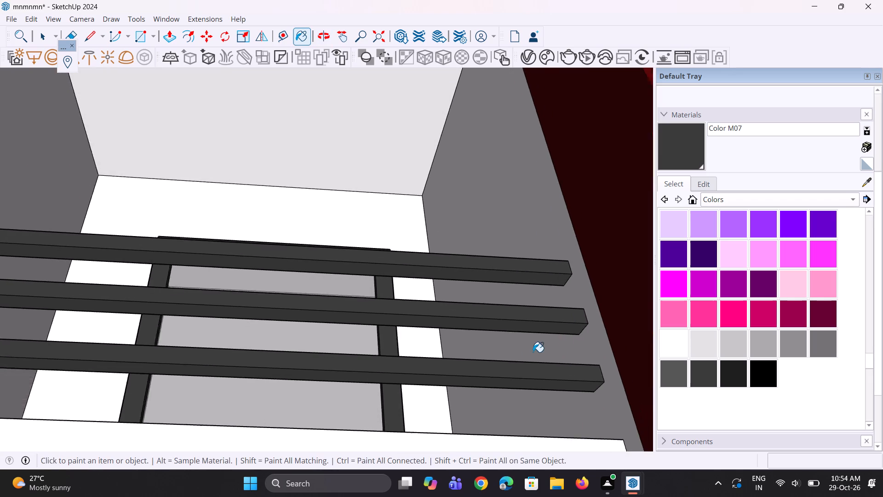
scroll(533, 352, down, 19)
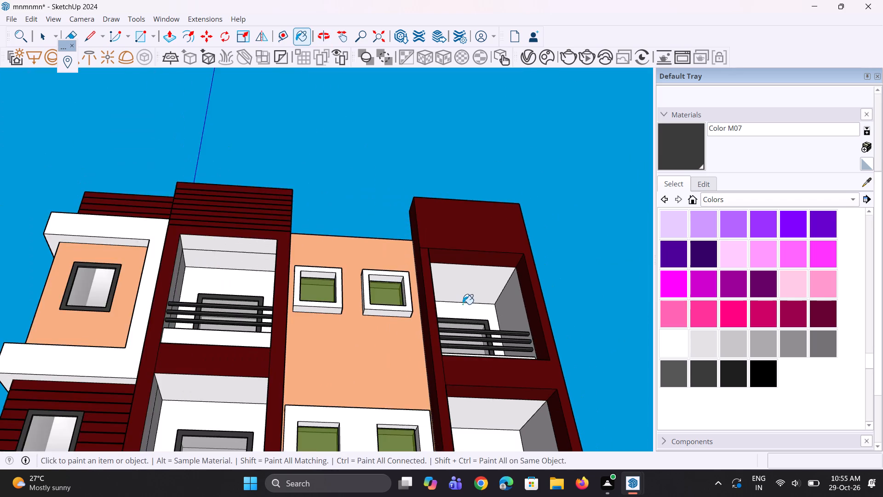
scroll(462, 304, down, 9)
middle_drag(434, 299, 370, 433)
middle_drag(400, 287, 377, 351)
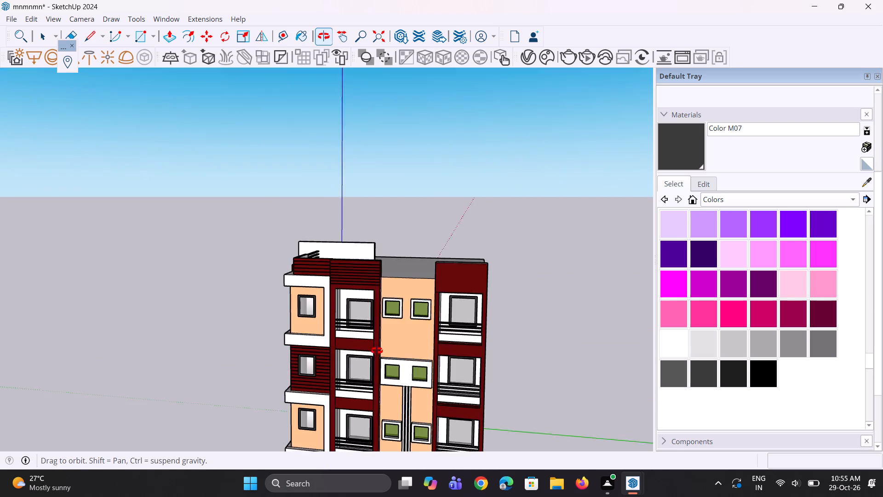
middle_drag(377, 351, 377, 352)
scroll(448, 396, up, 14)
scroll(509, 370, up, 4)
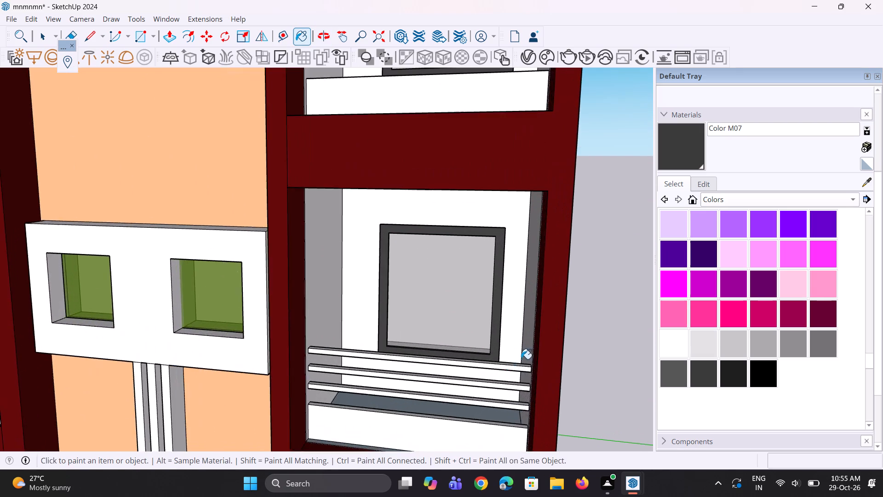
scroll(521, 359, up, 6)
click(512, 370)
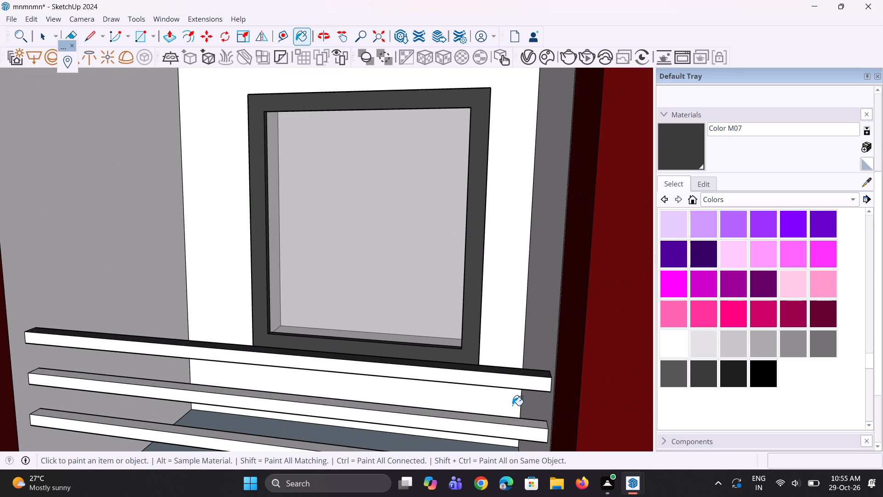
click(513, 419)
scroll(514, 351, down, 5)
scroll(514, 438, up, 2)
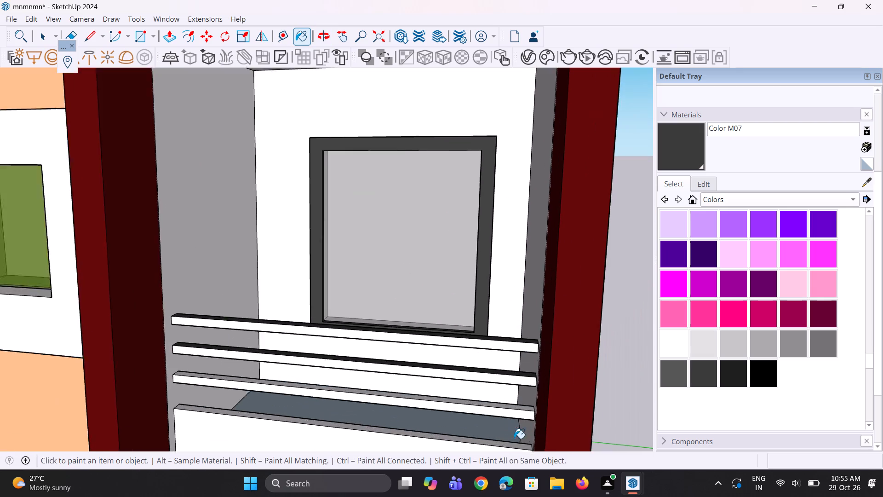
scroll(514, 439, up, 2)
scroll(529, 393, up, 5)
click(523, 403)
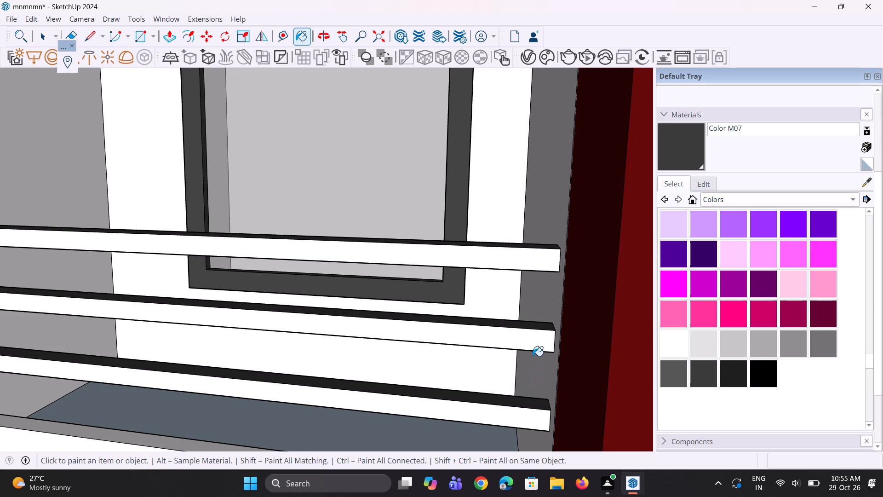
Paint the front faces of the same second balcony's three railing bars with Color M07.
click(534, 343)
click(531, 264)
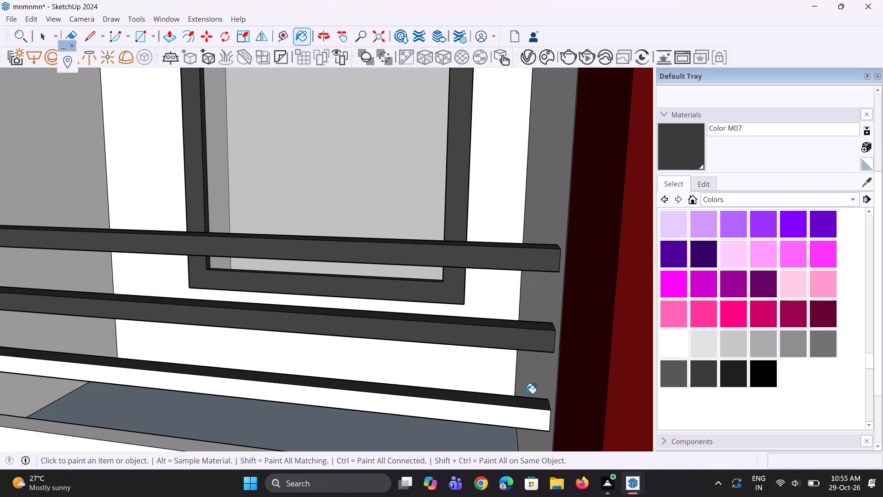
click(523, 421)
Paint the undersides of the second right balcony's three railing bars with Color M07.
scroll(490, 416, down, 4)
middle_drag(498, 396, 538, 296)
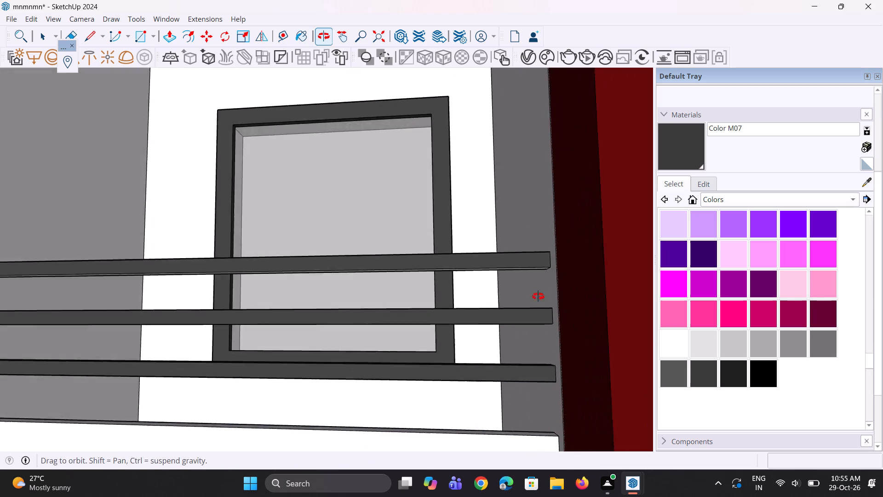
middle_drag(538, 296, 562, 233)
scroll(546, 324, up, 1)
click(549, 326)
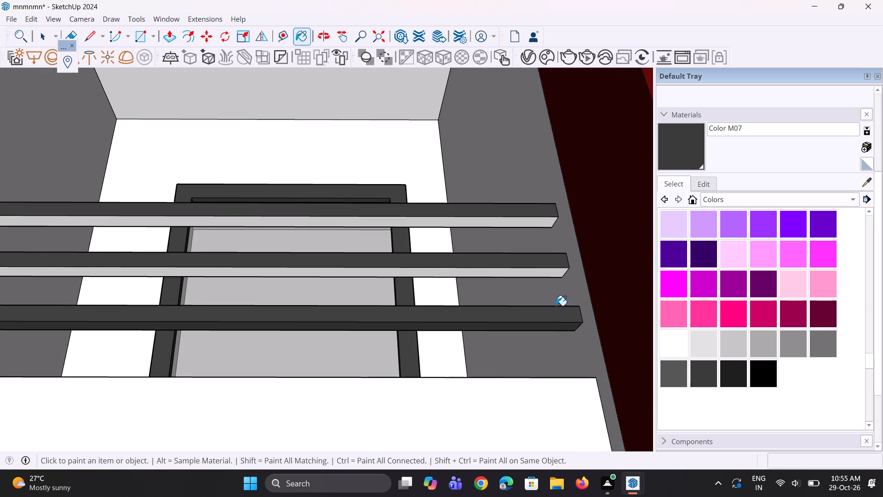
click(560, 273)
click(538, 221)
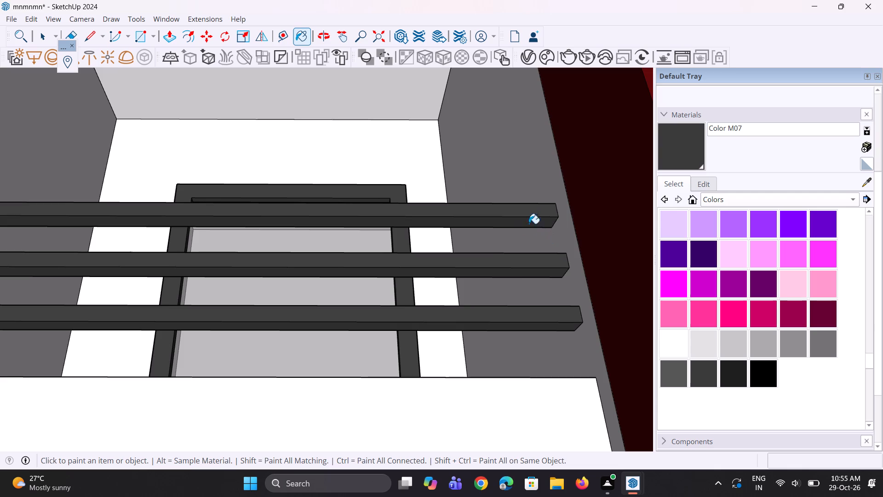
Paint the upper faces of the three railing bars Color M07 on the third balcony from the top, right of the green windows.
scroll(456, 318, down, 10)
scroll(422, 261, down, 5)
scroll(378, 249, down, 3)
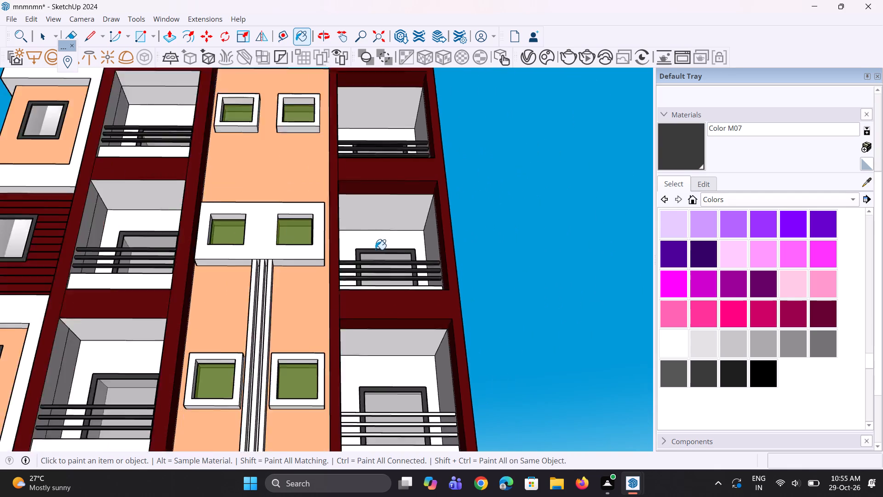
scroll(375, 249, down, 2)
scroll(322, 248, down, 5)
middle_drag(354, 261, 319, 395)
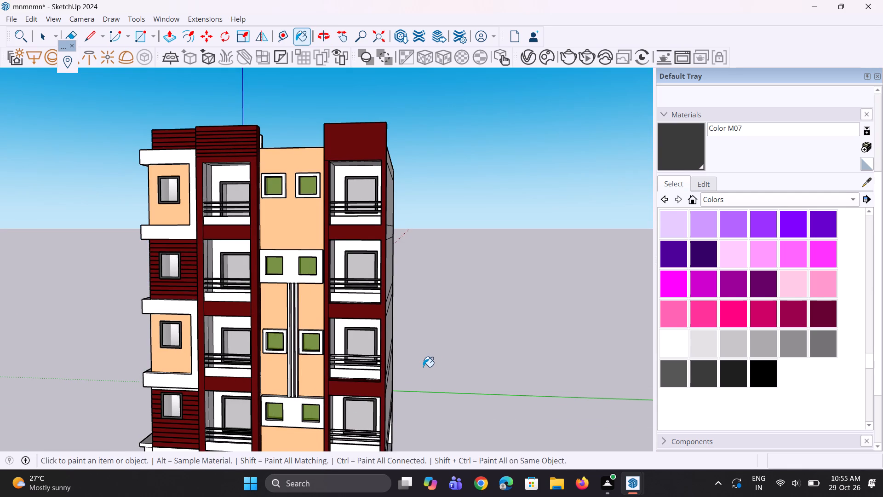
scroll(419, 369, up, 5)
scroll(309, 335, up, 10)
middle_drag(385, 376, 381, 442)
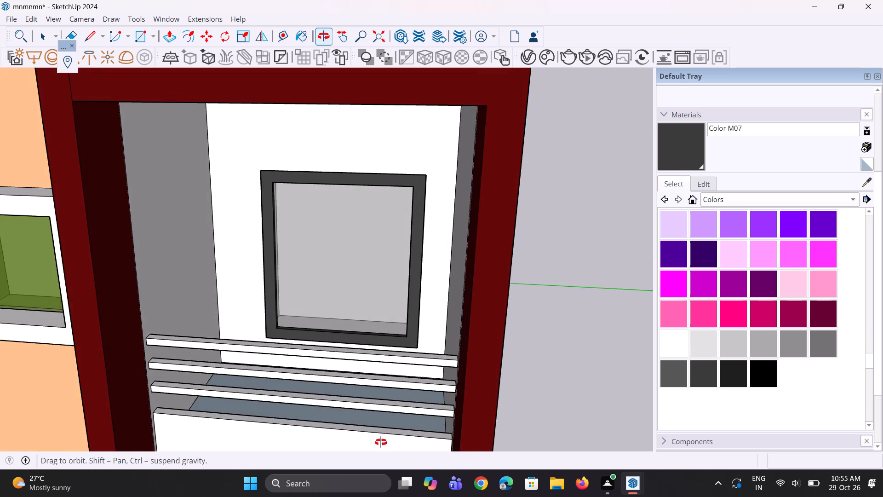
middle_drag(381, 442, 383, 442)
scroll(395, 361, up, 5)
click(446, 353)
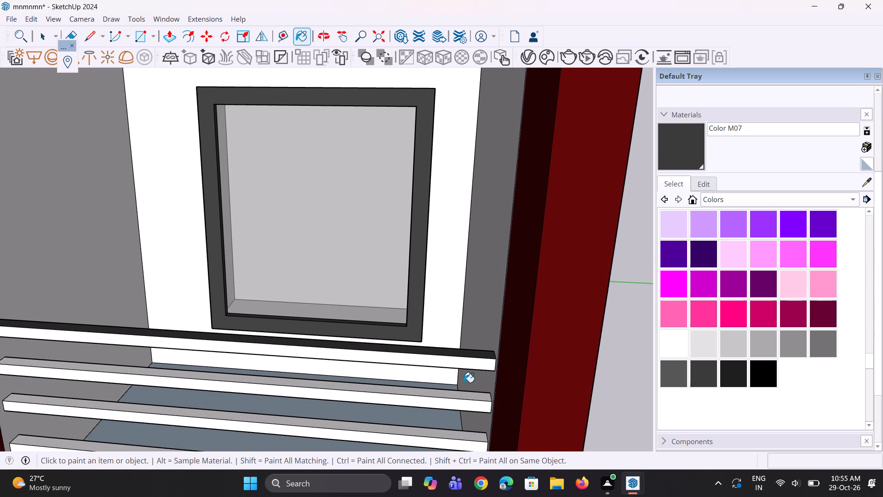
click(470, 399)
click(471, 437)
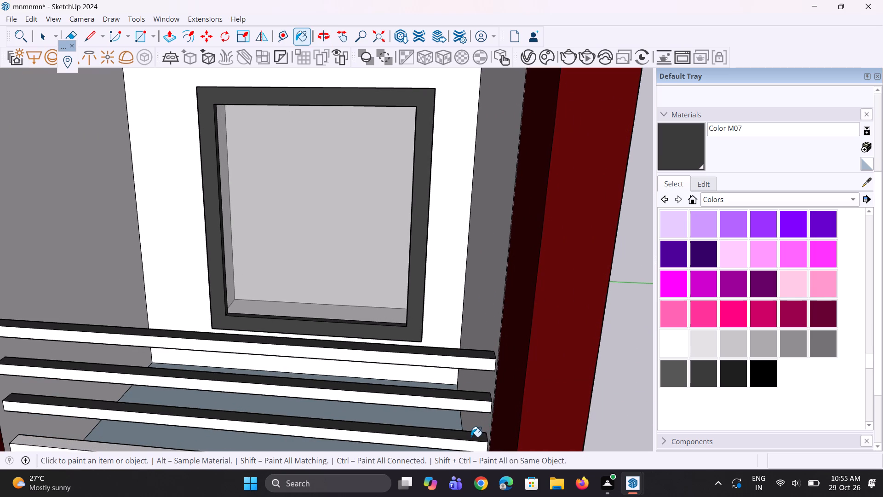
Paint the front faces of the three railing bars Color M07 on the third balcony from the top, right of the green windows.
scroll(483, 383, up, 1)
click(485, 365)
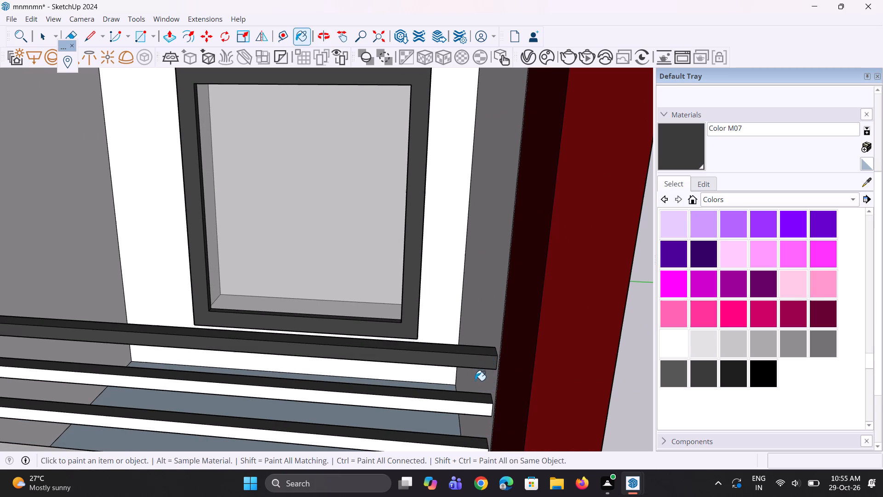
scroll(455, 408, up, 1)
click(455, 408)
scroll(460, 341, down, 4)
scroll(423, 439, up, 1)
middle_drag(423, 439, 430, 407)
click(433, 399)
Paint the undersides of the same third balcony's three railing bars with Color M07.
middle_drag(430, 381, 459, 237)
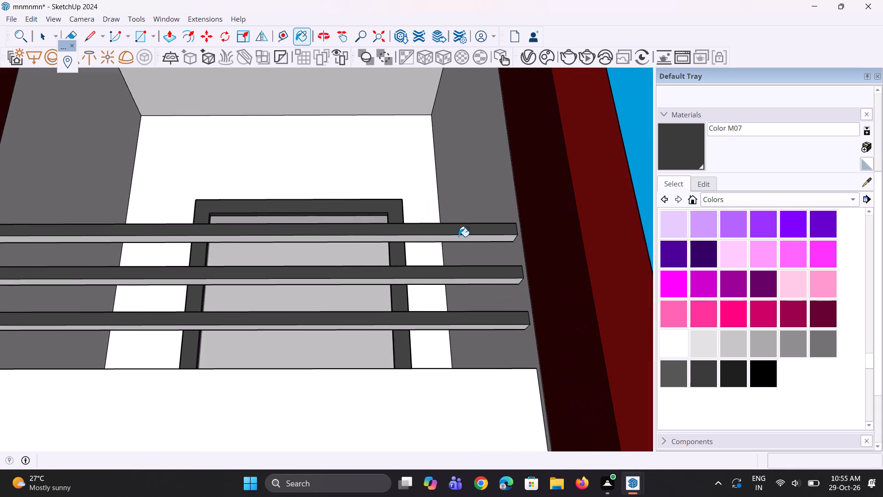
scroll(459, 237, up, 2)
click(459, 237)
middle_drag(488, 307, 493, 281)
click(496, 274)
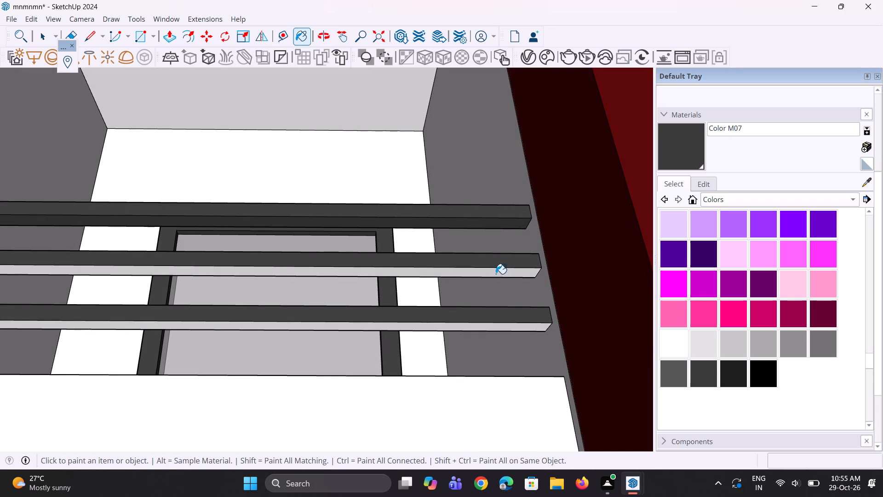
click(494, 328)
Paint the upper faces of the three railing bars Color M07 on the lowest balcony right of the green windows.
scroll(460, 355, down, 5)
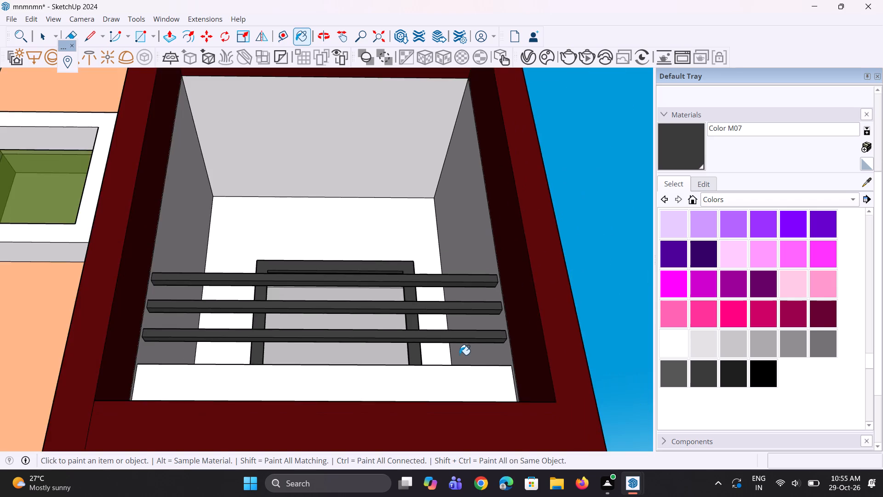
scroll(459, 355, down, 14)
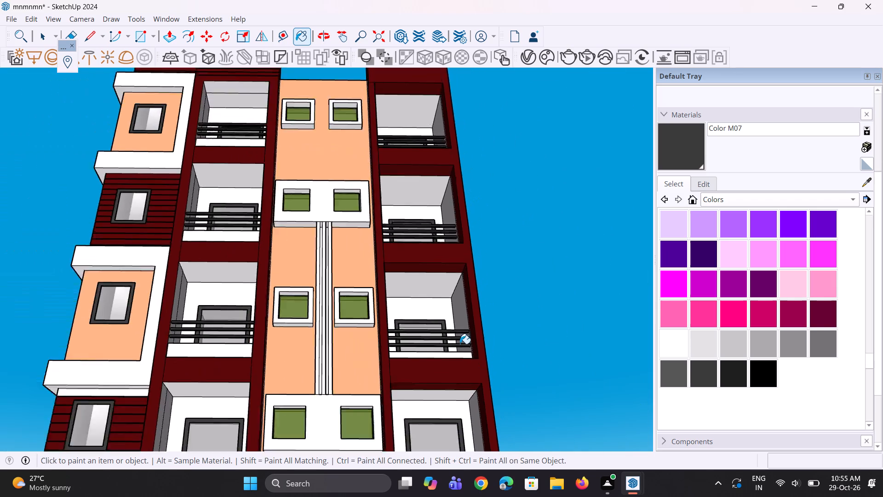
scroll(460, 344, down, 8)
middle_drag(450, 316, 423, 426)
scroll(421, 353, down, 3)
scroll(436, 426, up, 4)
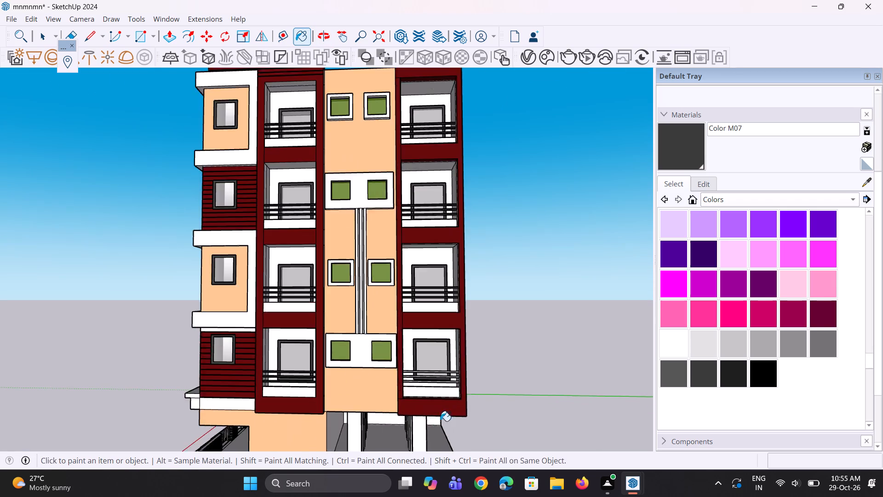
scroll(440, 421, up, 10)
middle_drag(396, 360, 381, 474)
scroll(432, 350, down, 5)
scroll(388, 463, up, 2)
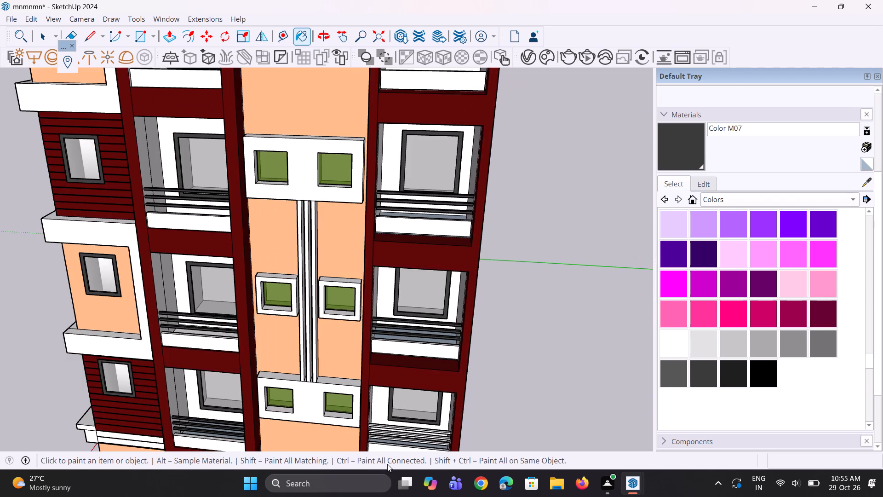
scroll(387, 464, up, 2)
scroll(426, 380, up, 3)
scroll(445, 327, down, 7)
scroll(414, 411, up, 6)
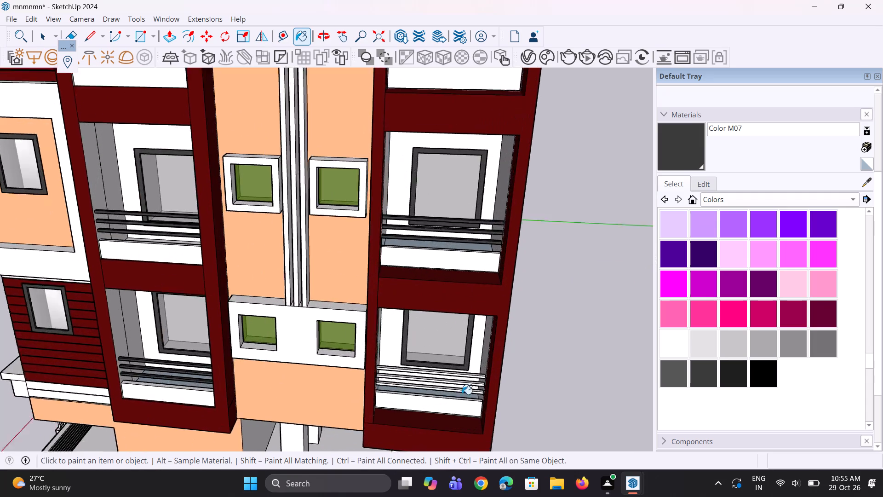
scroll(462, 394, up, 13)
click(493, 364)
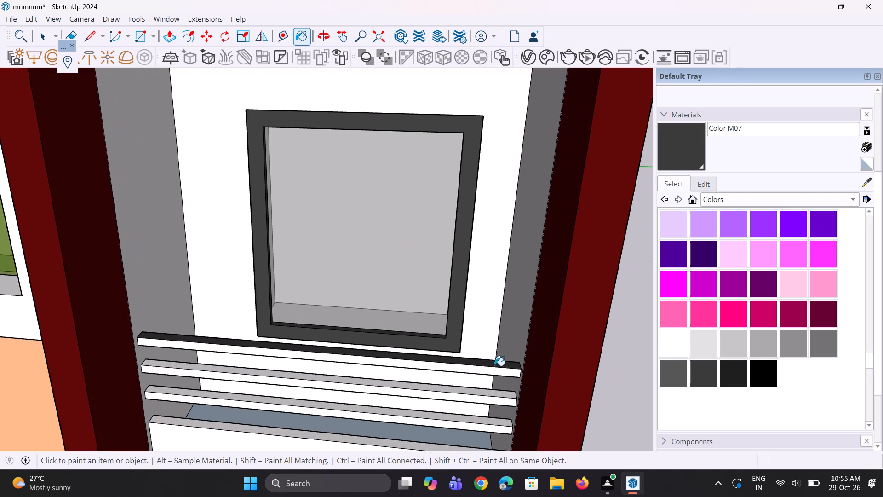
scroll(498, 382, up, 2)
click(499, 395)
click(501, 433)
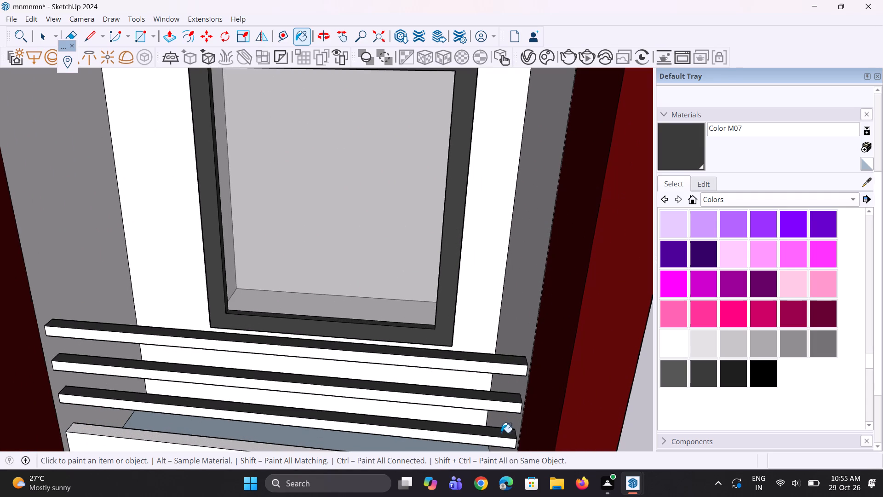
Paint the front faces of the lowest balcony's three railing bars with Color M07.
middle_drag(482, 426, 526, 353)
click(536, 324)
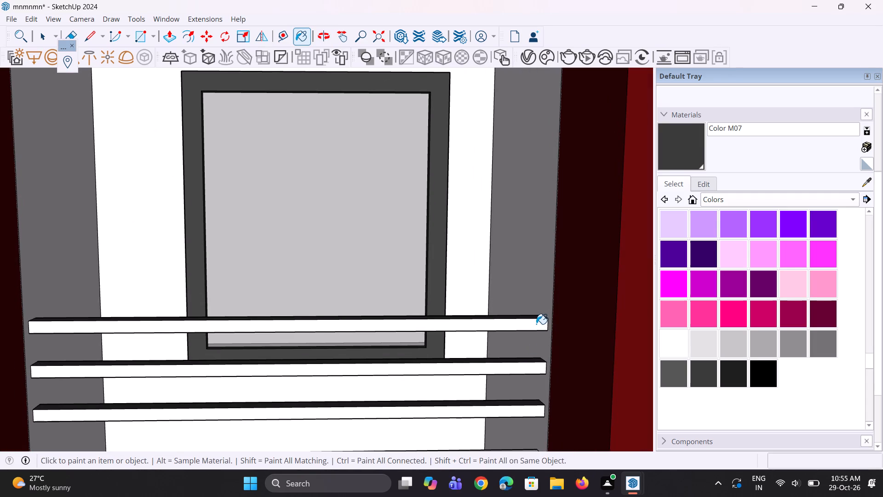
click(533, 369)
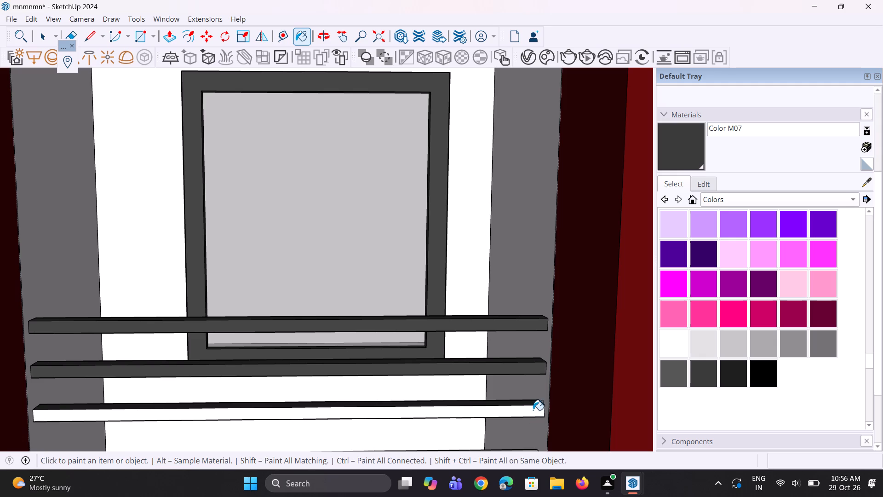
click(533, 410)
Paint the undersides of the lowest balcony's three railing bars with Color M07.
middle_drag(529, 410, 585, 211)
scroll(514, 353, up, 1)
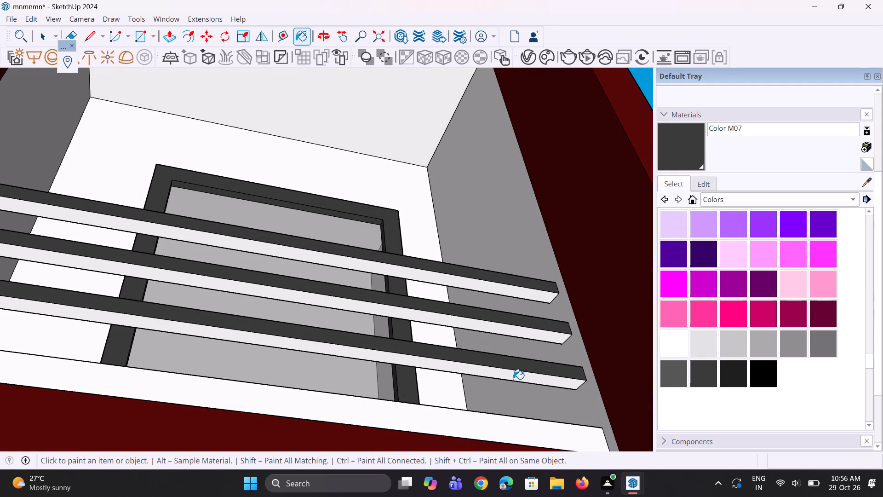
click(515, 378)
click(542, 335)
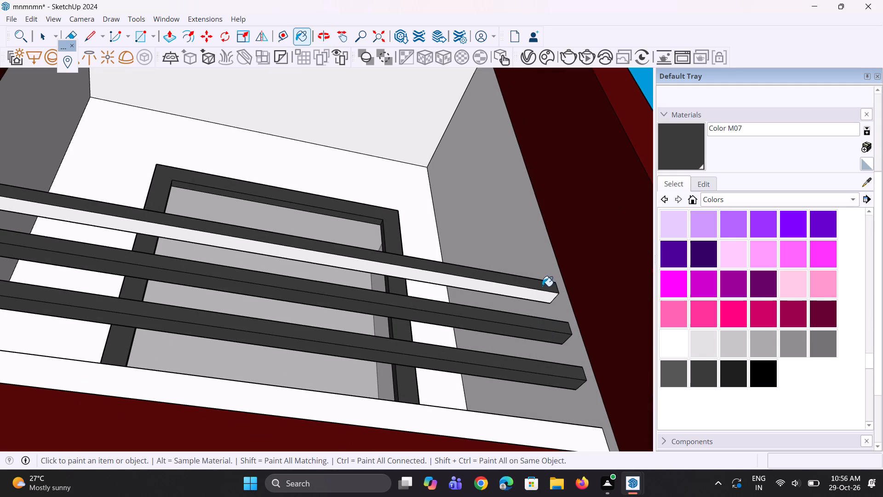
click(535, 292)
On the blue-window facade, paint the undersides of the lowest balcony's three railing bars Color M07, right of the white dividing wall.
scroll(512, 364, down, 17)
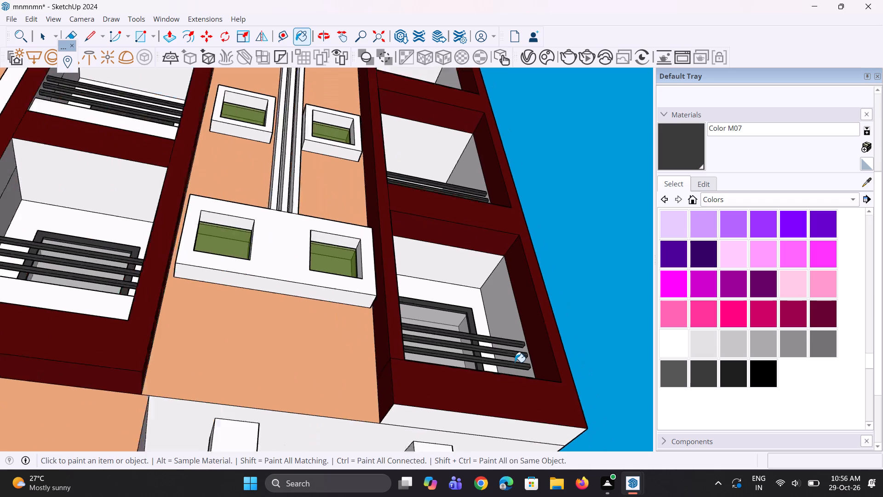
scroll(515, 362, down, 1)
middle_drag(511, 353, 501, 429)
scroll(523, 315, down, 5)
middle_drag(413, 265, 603, 365)
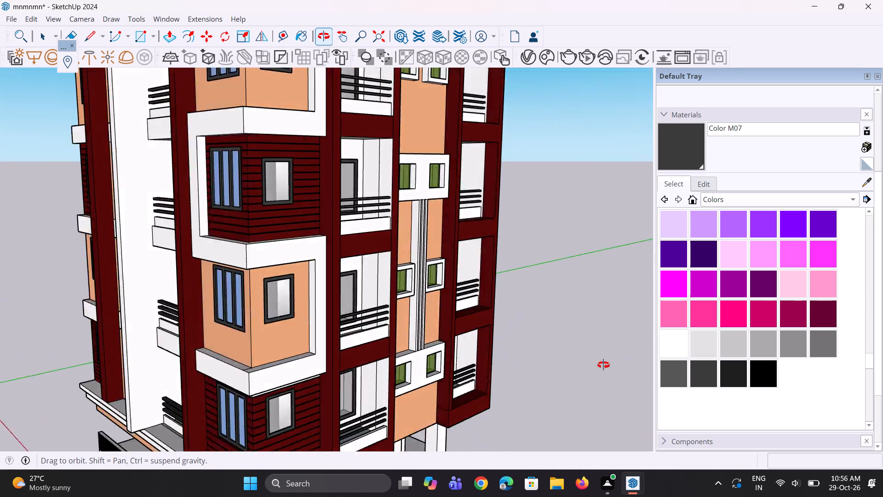
middle_drag(603, 365, 760, 211)
scroll(760, 211, up, 1)
scroll(445, 175, up, 3)
scroll(298, 342, up, 2)
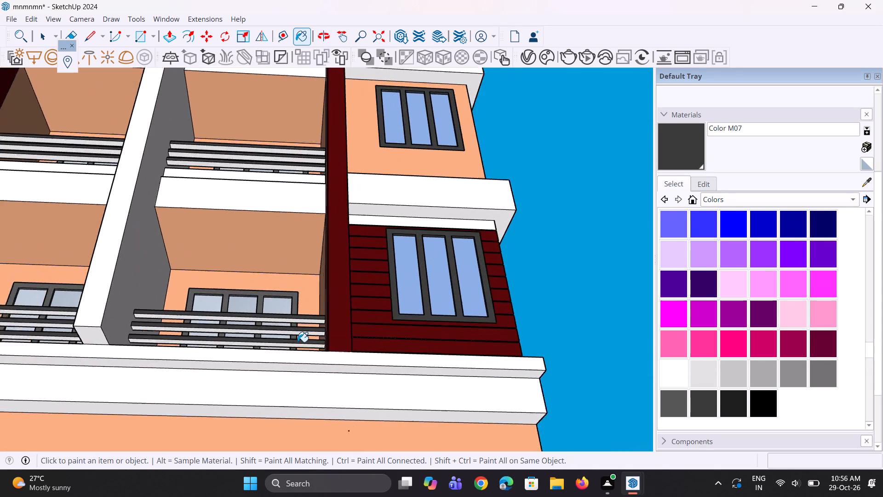
scroll(298, 342, up, 8)
click(318, 343)
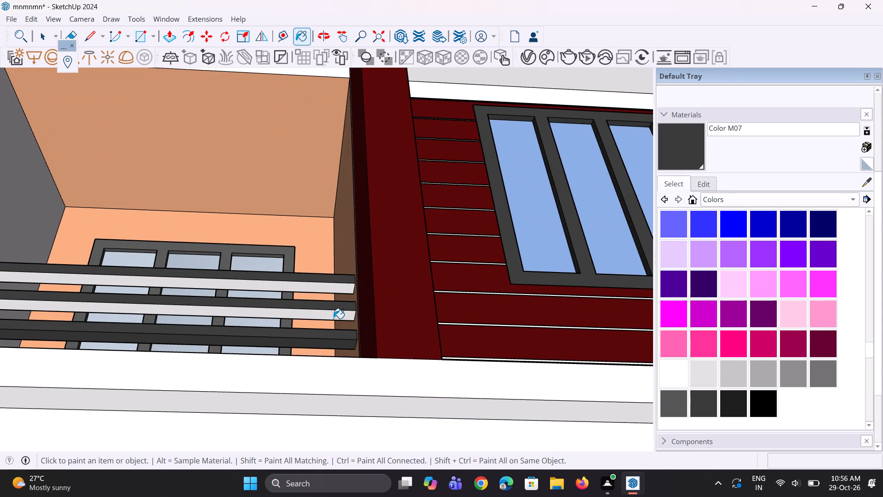
click(333, 318)
click(342, 288)
Paint the undersides of the three railing bars Color M07 on the second balcony from the bottom, in the same column.
scroll(364, 359, down, 5)
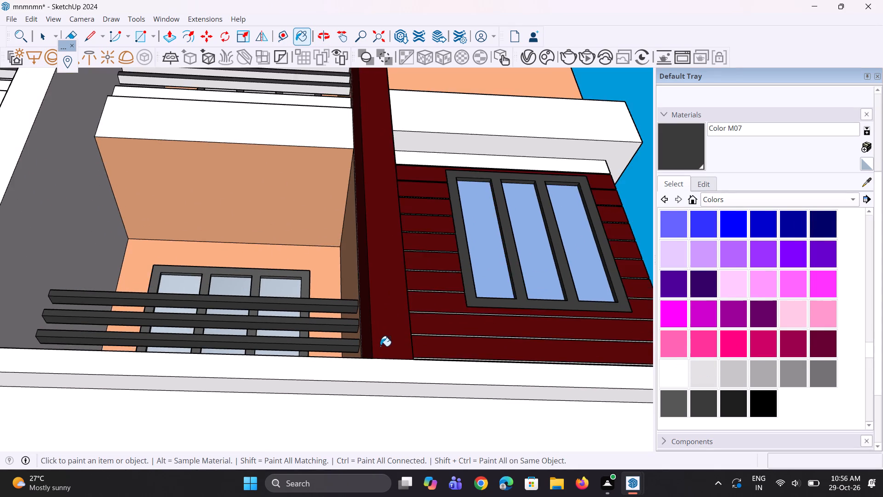
scroll(381, 346, down, 4)
middle_drag(366, 299, 354, 434)
scroll(386, 390, down, 4)
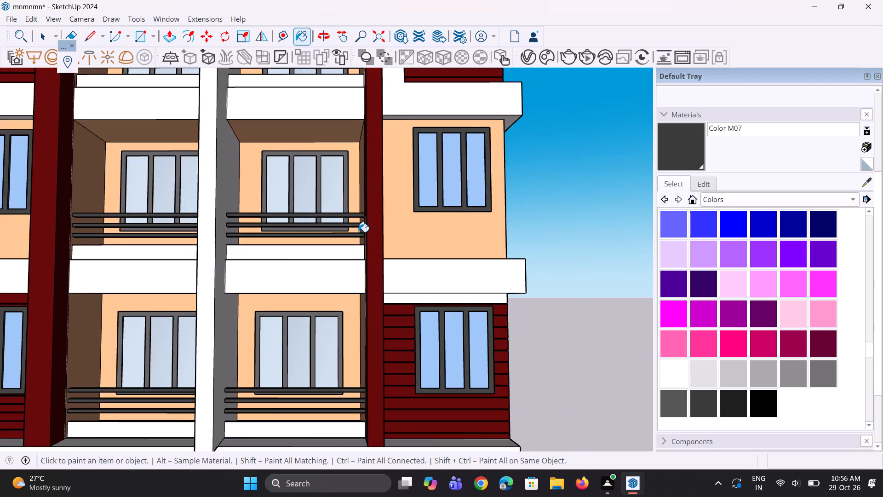
scroll(357, 226, up, 7)
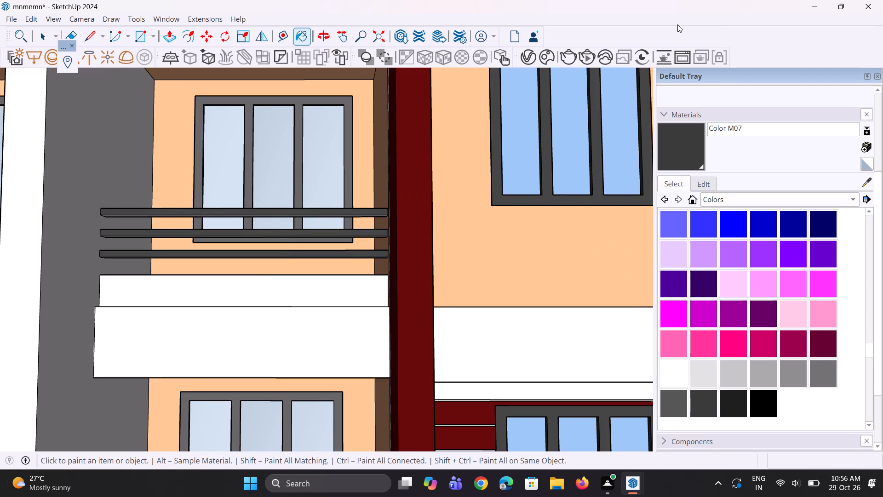
middle_drag(201, 217, 321, 96)
scroll(350, 121, up, 5)
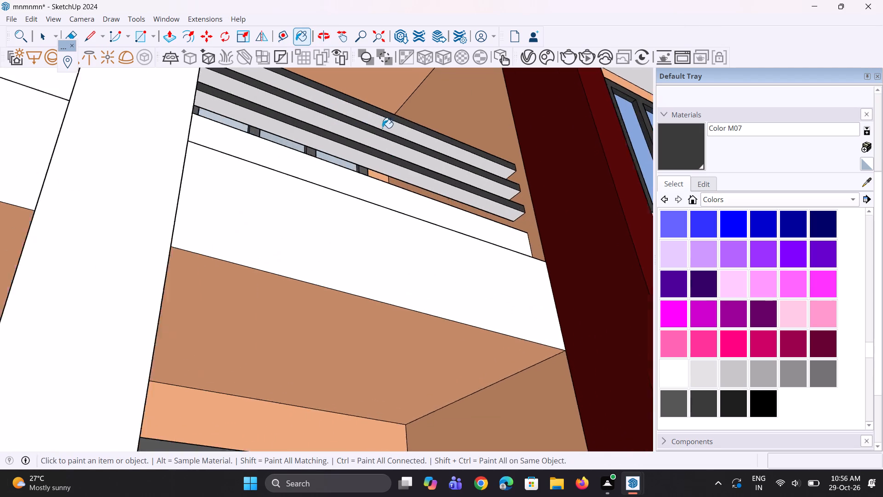
scroll(382, 128, up, 2)
click(394, 125)
click(396, 155)
click(394, 182)
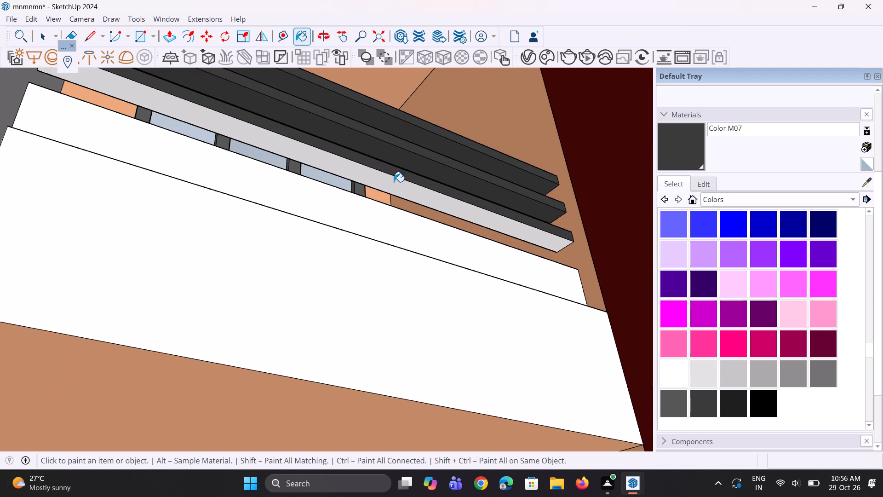
Paint the undersides of the three railing bars Color M07 on the third balcony from the bottom, right of the white dividing wall.
scroll(231, 162, down, 5)
middle_drag(360, 153, 282, 199)
scroll(276, 202, down, 6)
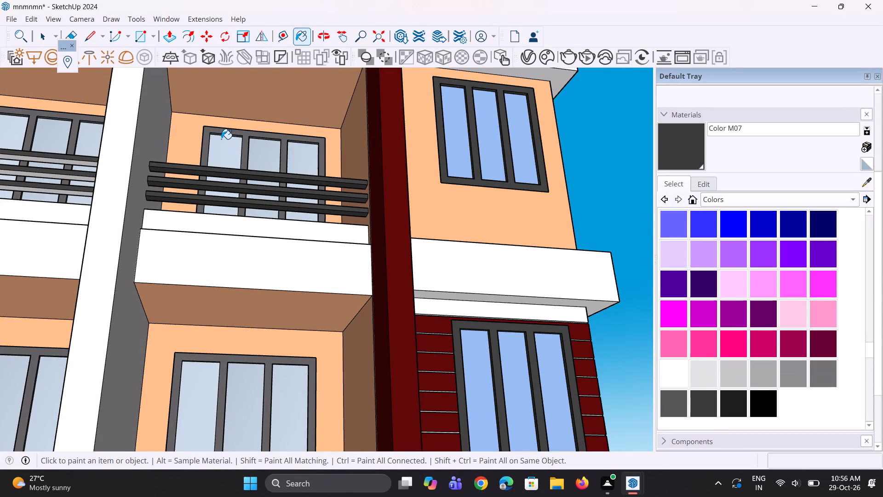
scroll(211, 190, down, 3)
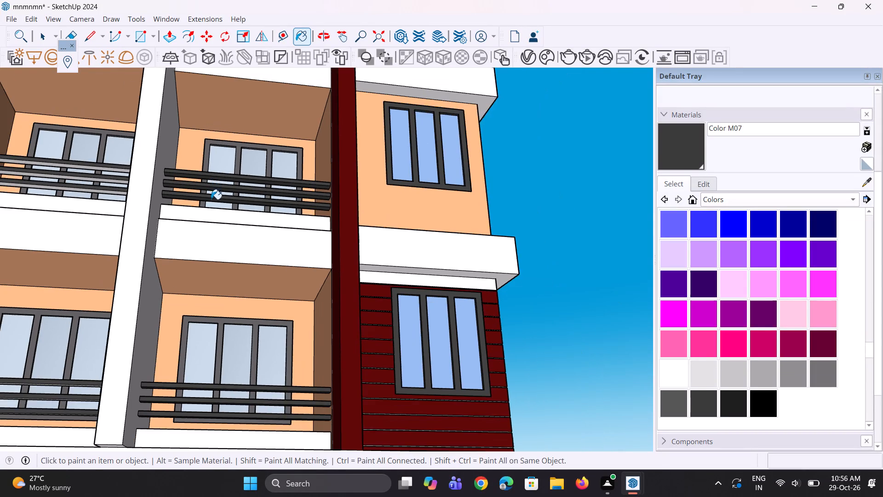
scroll(211, 200, down, 3)
middle_drag(218, 213, 229, 152)
scroll(234, 210, down, 4)
scroll(257, 121, up, 2)
scroll(236, 196, down, 4)
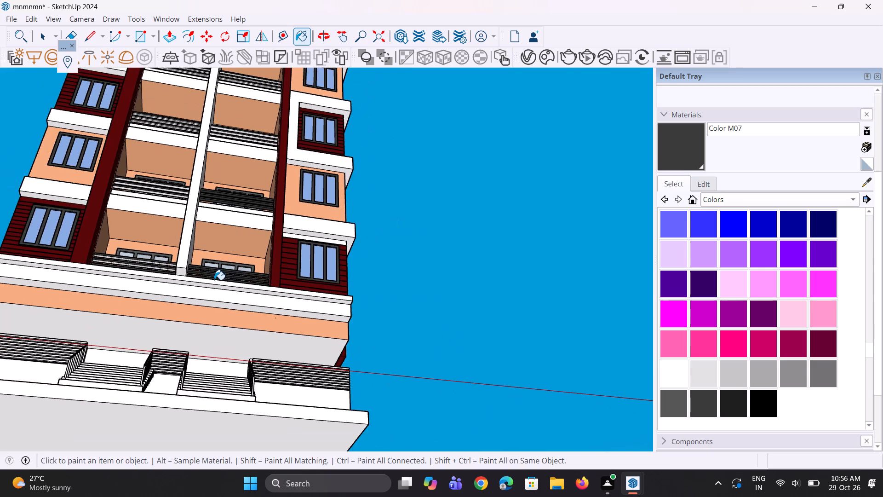
scroll(214, 280, down, 4)
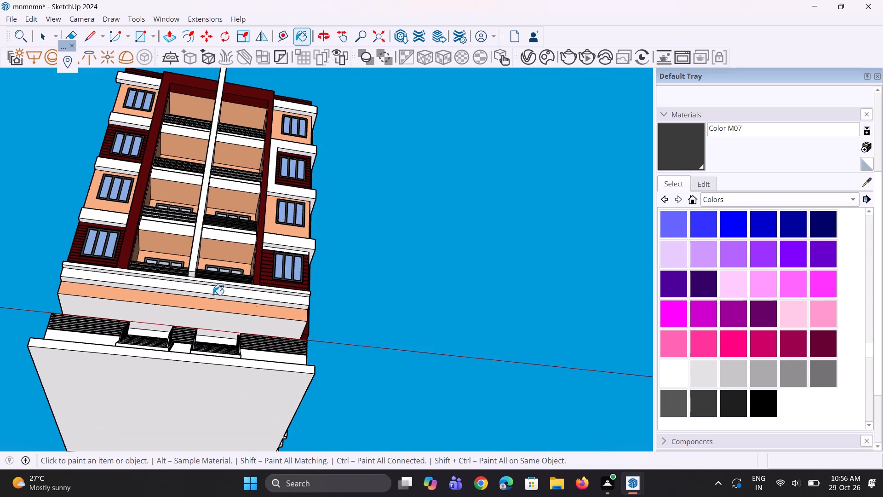
scroll(213, 298, down, 1)
scroll(211, 198, up, 4)
scroll(247, 177, up, 11)
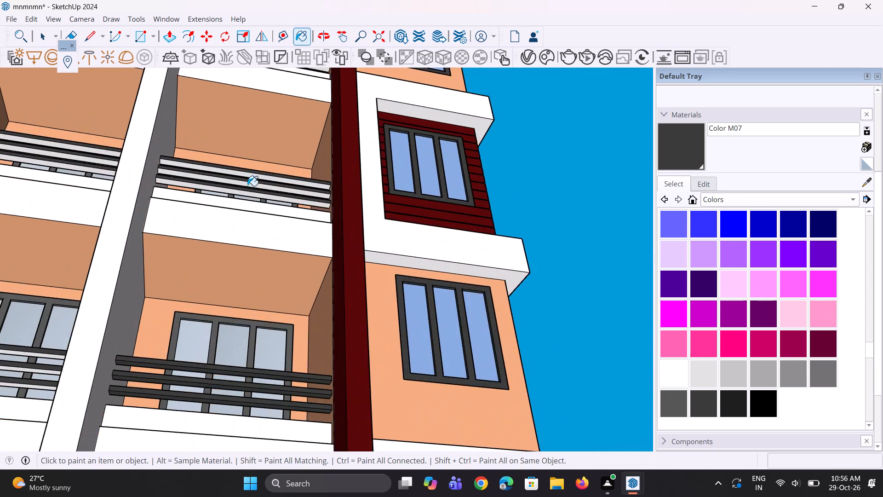
scroll(247, 186, up, 9)
click(281, 173)
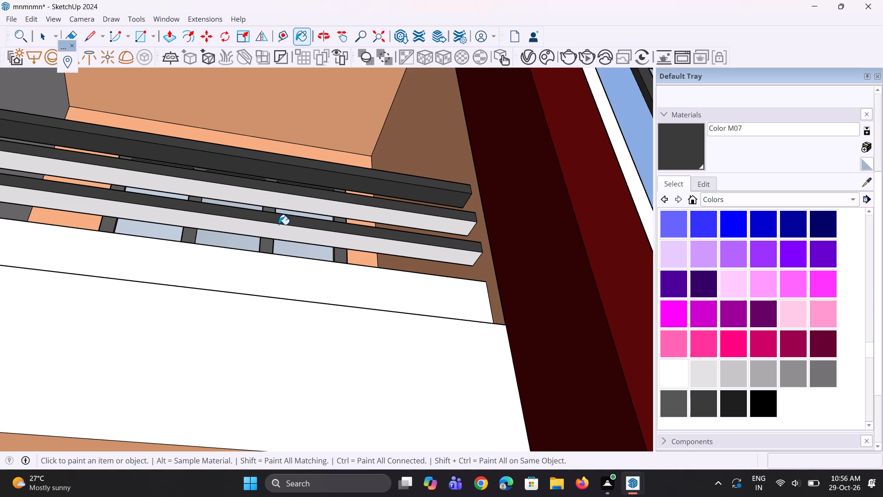
scroll(279, 225, up, 2)
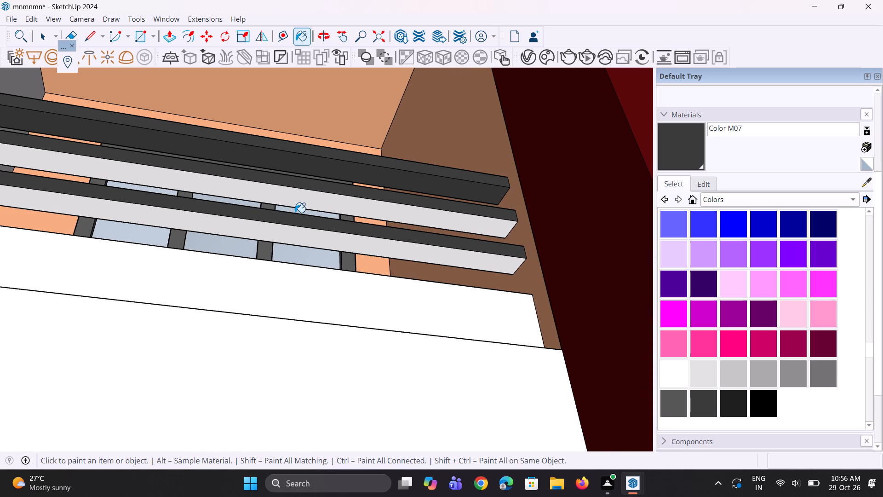
click(301, 205)
scroll(313, 229, up, 2)
click(313, 235)
Paint the undersides of the three railing bars Color M07 on the top balcony, right of the white dividing wall.
scroll(313, 249, down, 5)
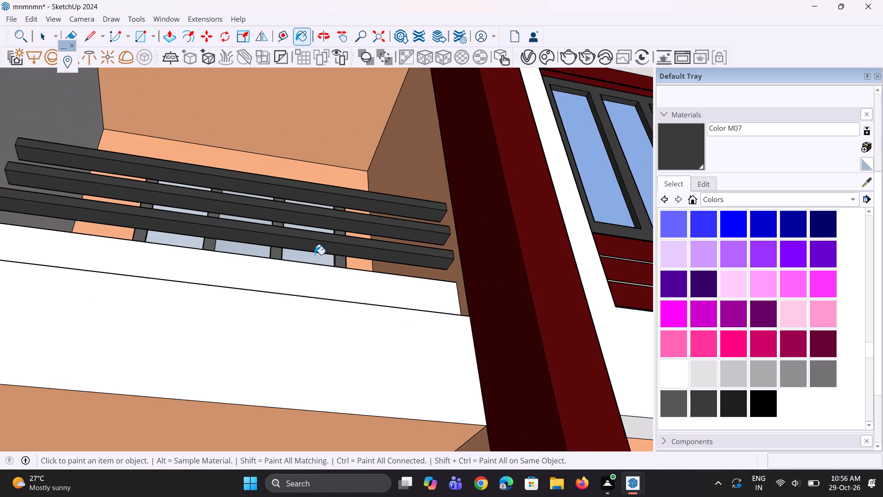
scroll(315, 254, down, 6)
middle_drag(289, 283, 264, 340)
scroll(264, 339, down, 1)
scroll(264, 340, up, 1)
scroll(264, 340, down, 6)
scroll(286, 134, up, 3)
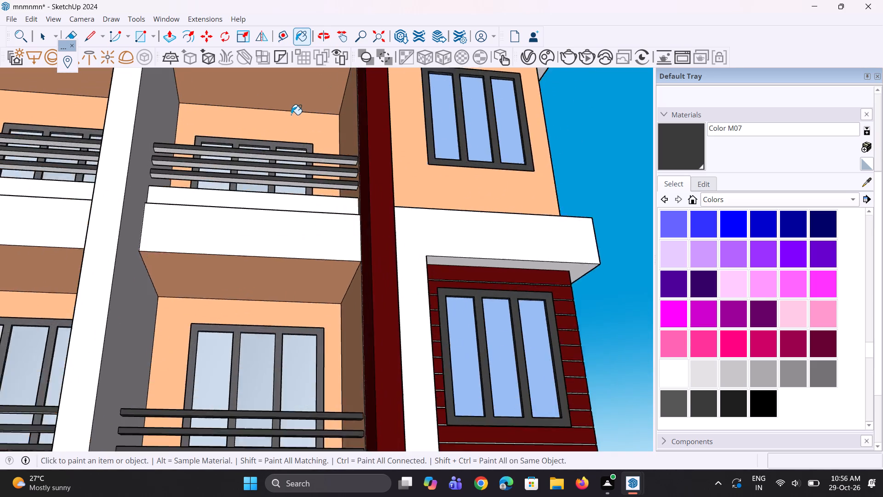
scroll(291, 115, up, 5)
scroll(323, 214, up, 3)
scroll(350, 161, up, 4)
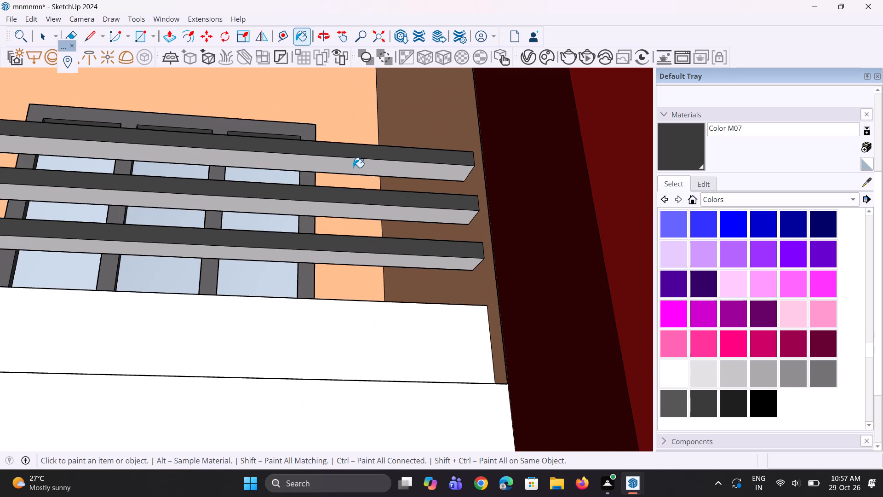
scroll(353, 168, up, 6)
click(357, 170)
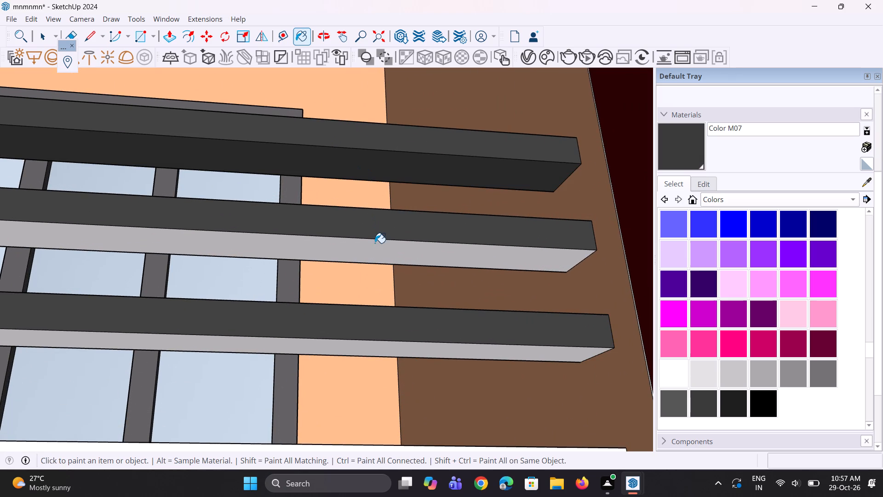
click(376, 252)
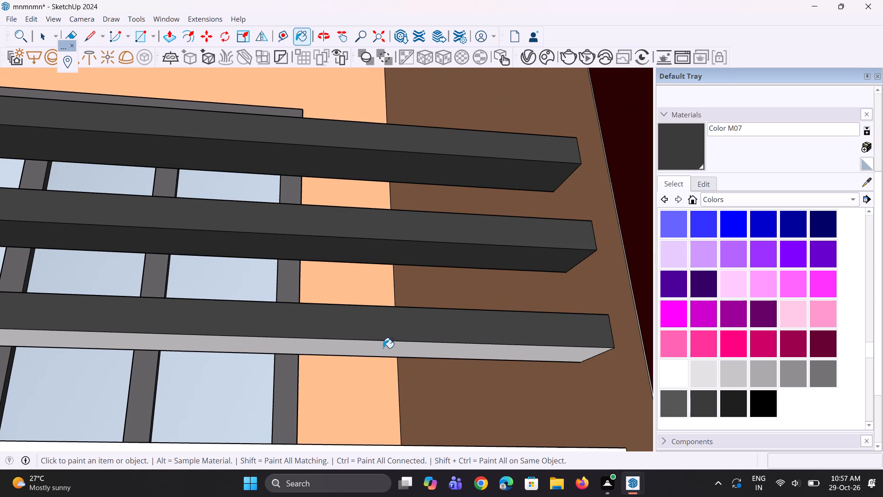
click(383, 348)
Paint the undersides of the three railing bars Color M07 on the top balcony, left of the white dividing wall.
scroll(581, 167, down, 5)
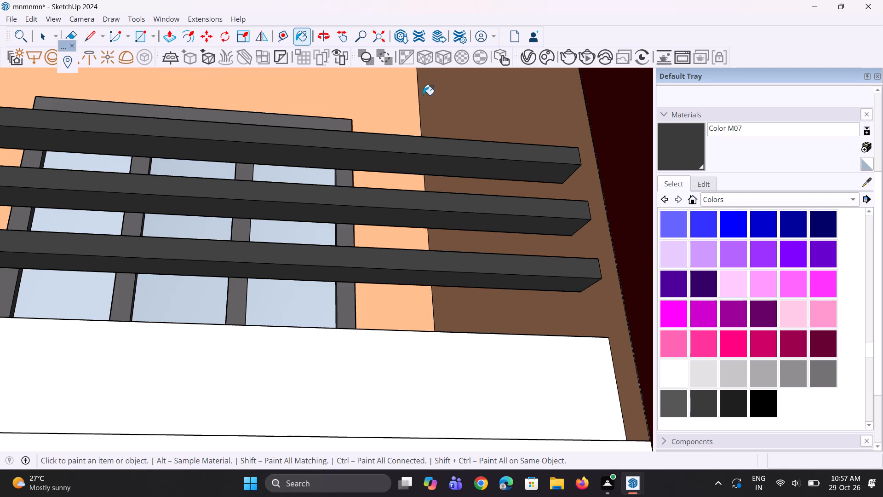
scroll(390, 191, down, 1)
scroll(384, 244, down, 18)
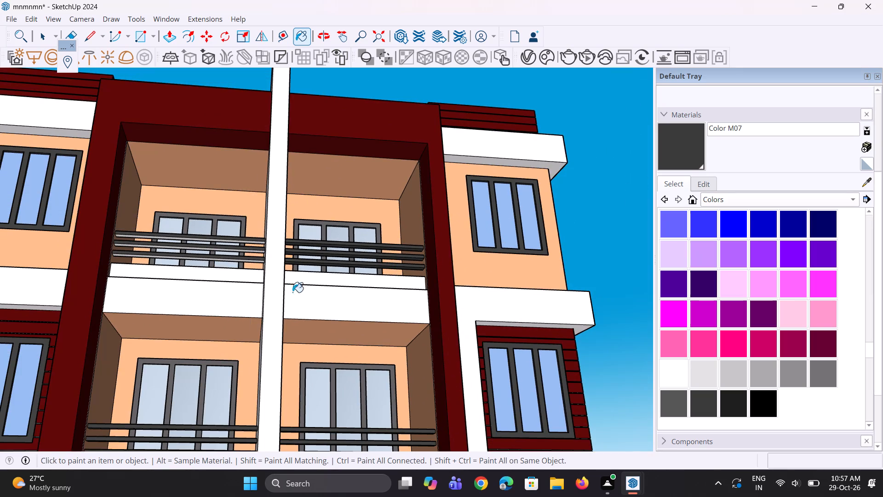
scroll(132, 267, up, 1)
middle_drag(83, 236, 86, 205)
scroll(97, 213, up, 4)
scroll(209, 222, up, 3)
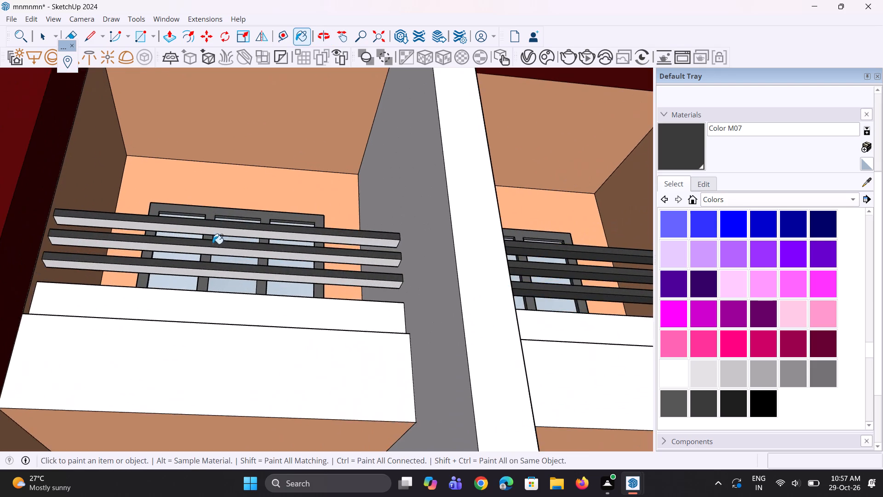
scroll(213, 249, up, 7)
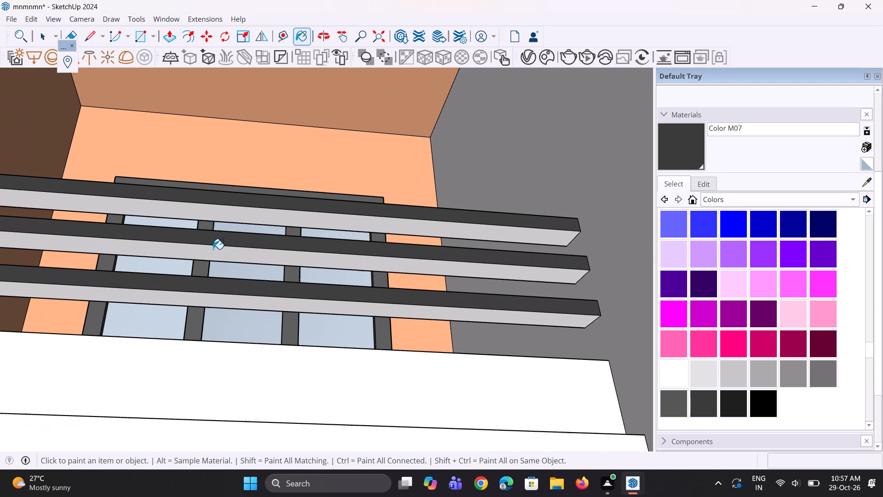
middle_drag(213, 249, 218, 215)
scroll(216, 226, up, 2)
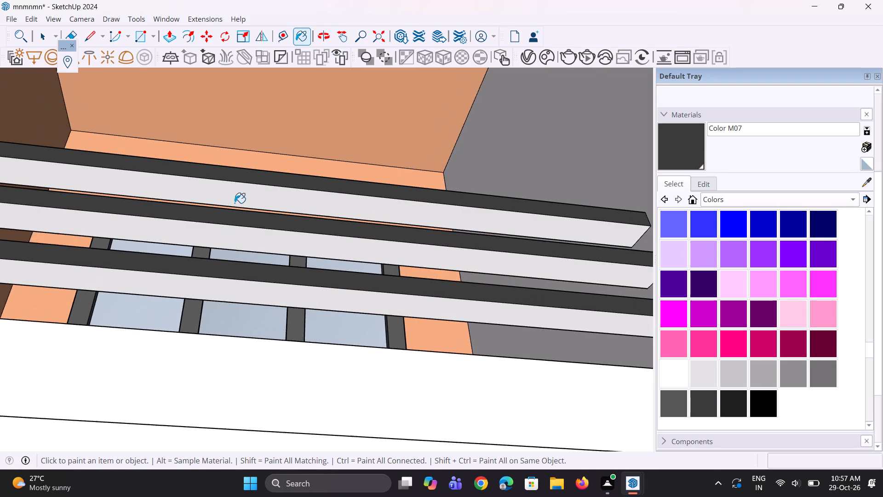
scroll(235, 203, up, 3)
click(242, 197)
scroll(233, 238, up, 1)
click(233, 244)
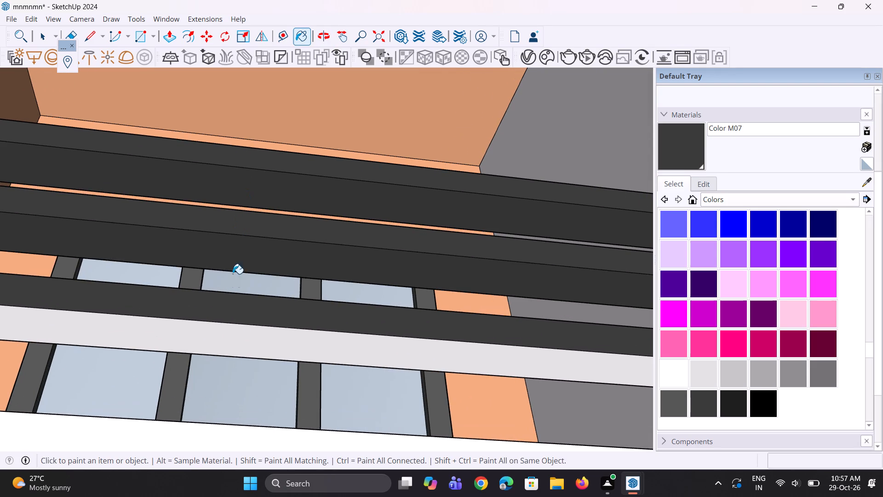
click(224, 342)
Paint the undersides of the three railing bars Color M07 on the third balcony from the bottom, left of the white dividing wall.
scroll(224, 327, down, 6)
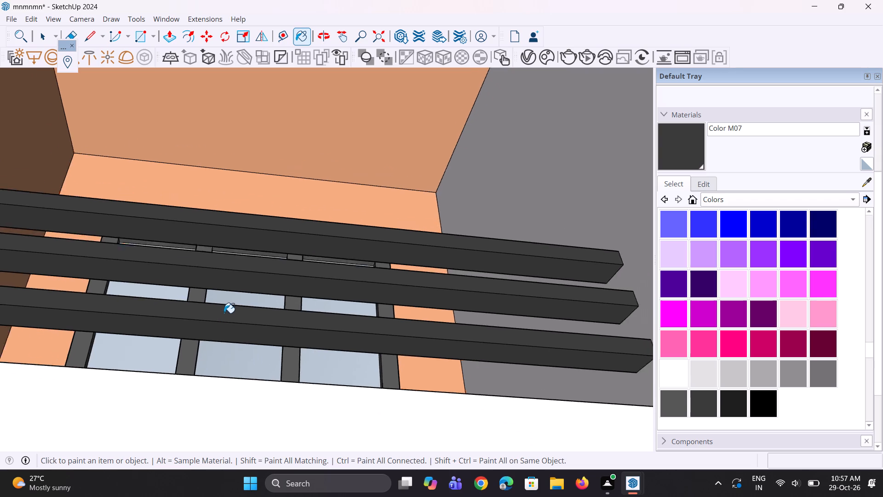
scroll(224, 313, down, 12)
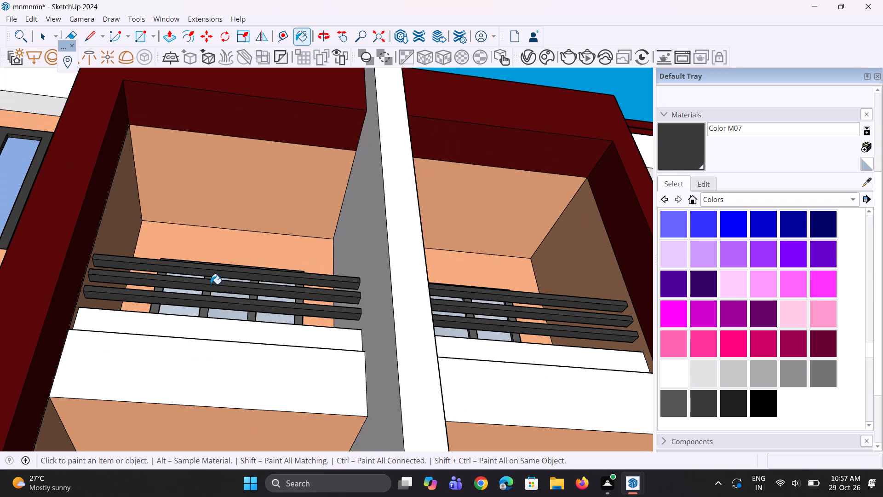
scroll(210, 283, down, 14)
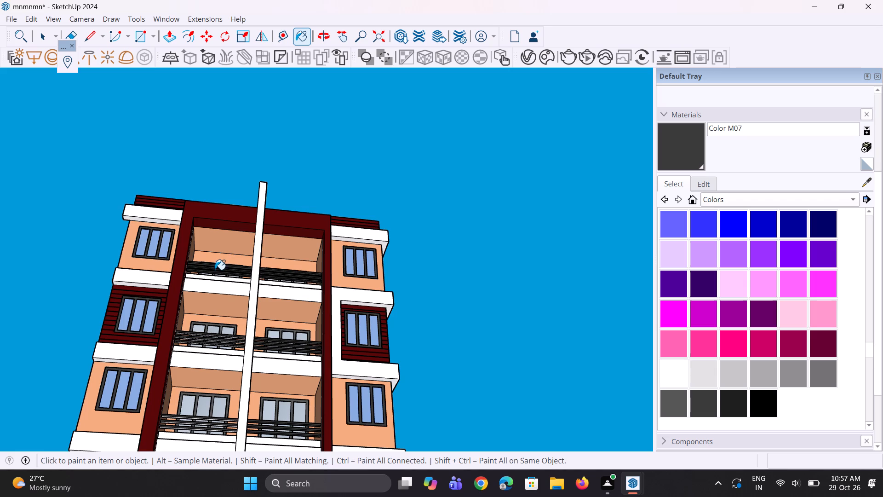
scroll(215, 270, down, 3)
scroll(189, 374, up, 16)
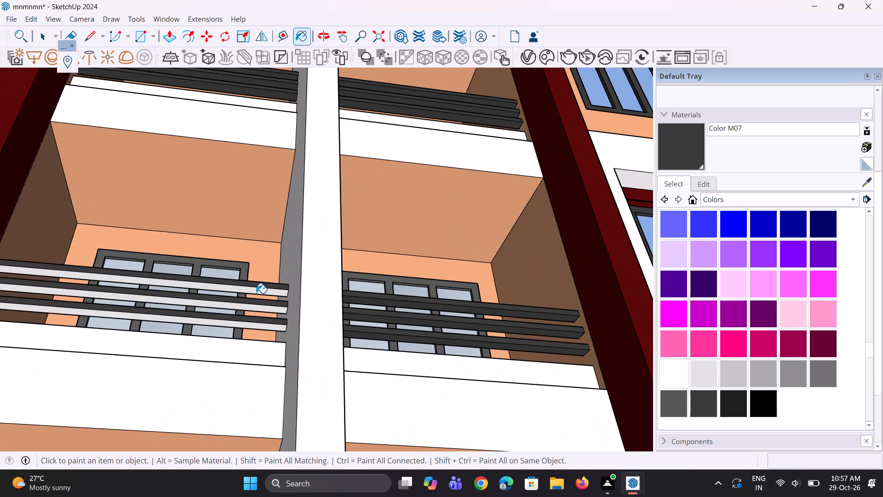
click(257, 289)
scroll(252, 324, up, 3)
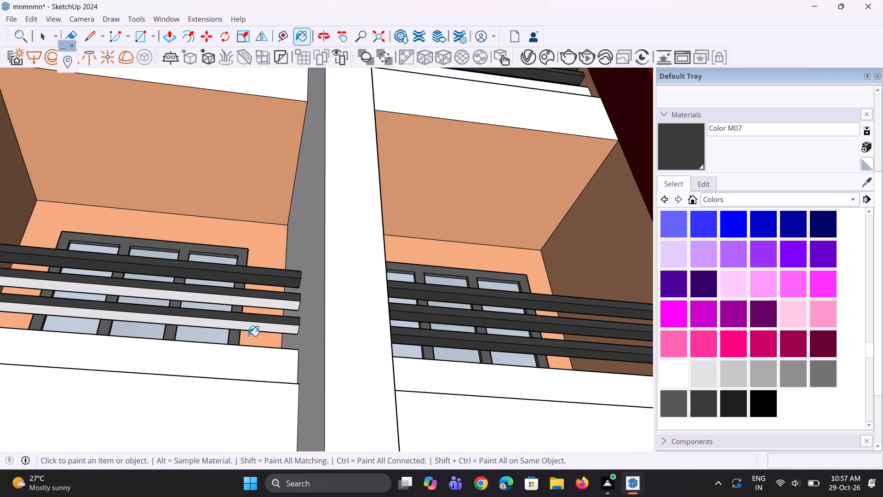
scroll(248, 336, up, 3)
middle_drag(248, 336, 251, 325)
scroll(251, 320, up, 3)
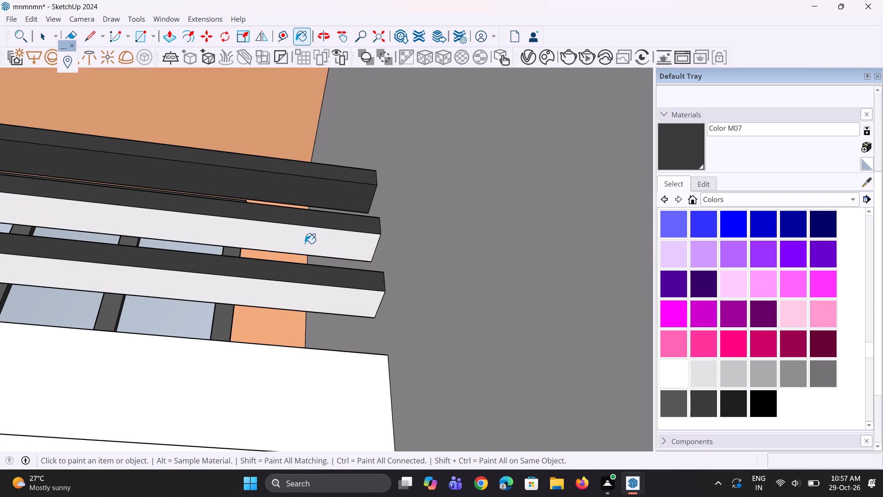
click(305, 243)
scroll(292, 288, up, 2)
click(290, 291)
Paint the undersides of the three railing bars Color M07 on the second balcony from the bottom, left of the dividing wall.
scroll(290, 291, down, 14)
scroll(276, 332, down, 5)
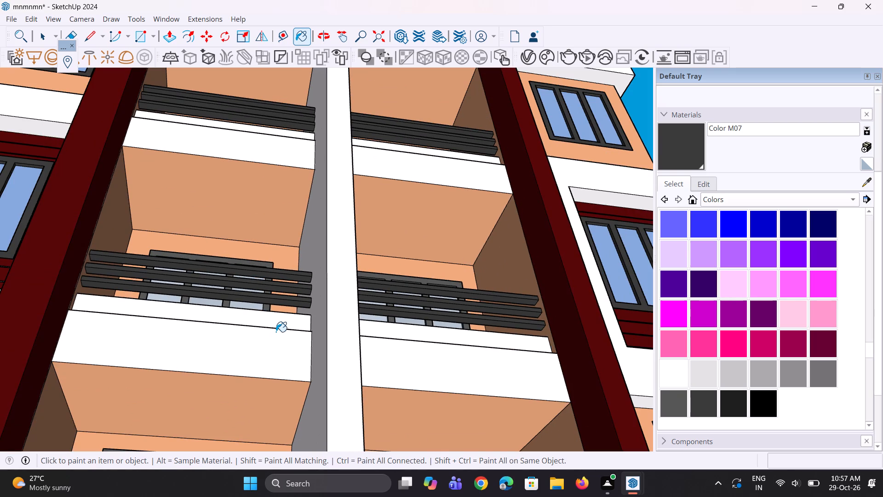
middle_drag(267, 348, 278, 257)
scroll(278, 256, down, 4)
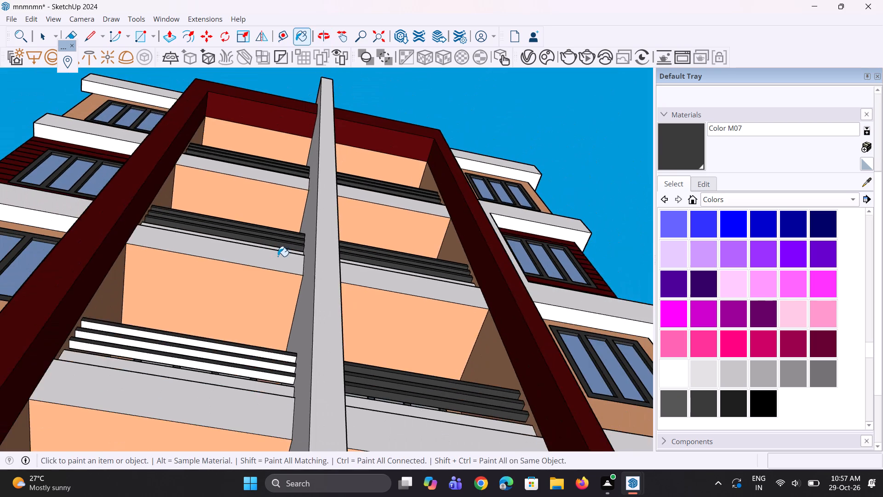
scroll(277, 260, down, 3)
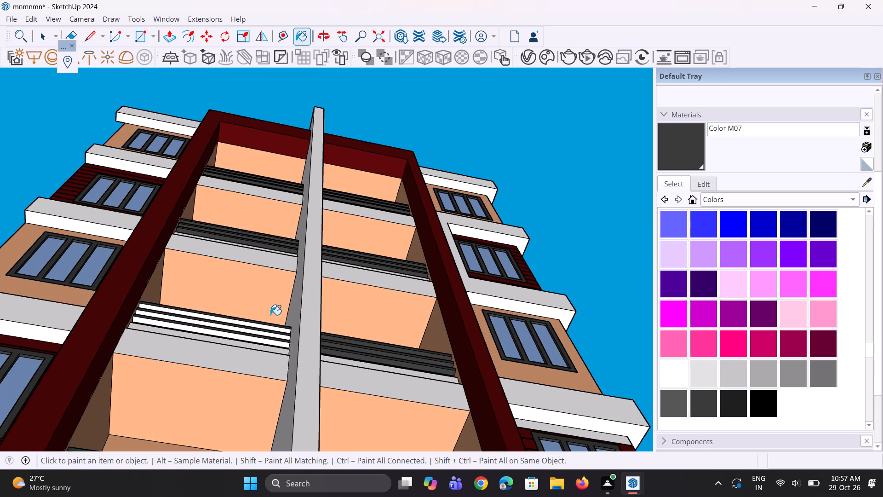
scroll(258, 326, up, 11)
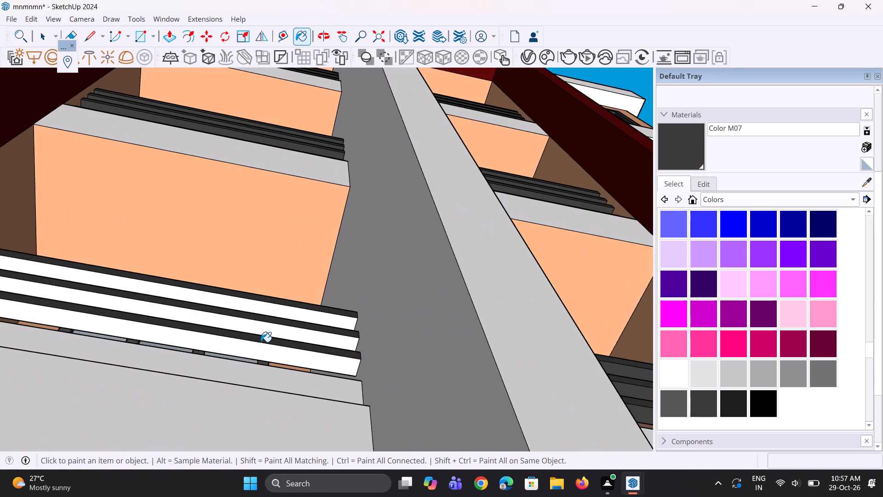
scroll(261, 342, up, 2)
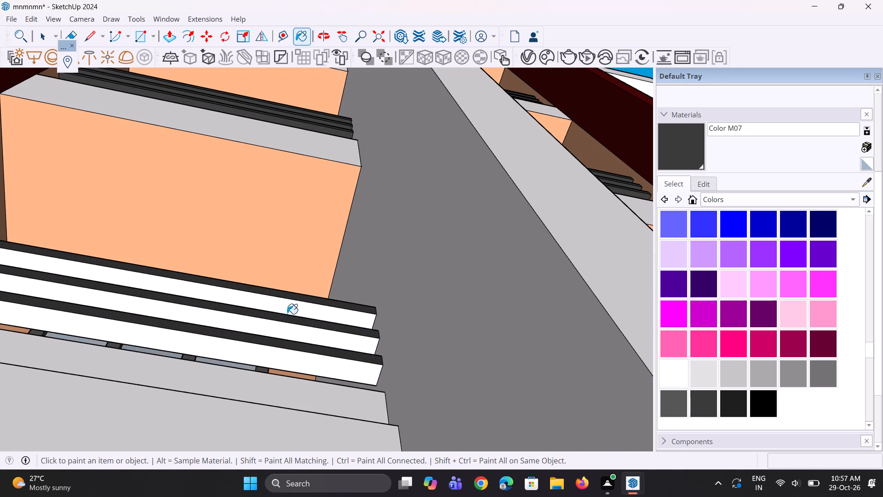
click(292, 308)
click(292, 334)
click(296, 364)
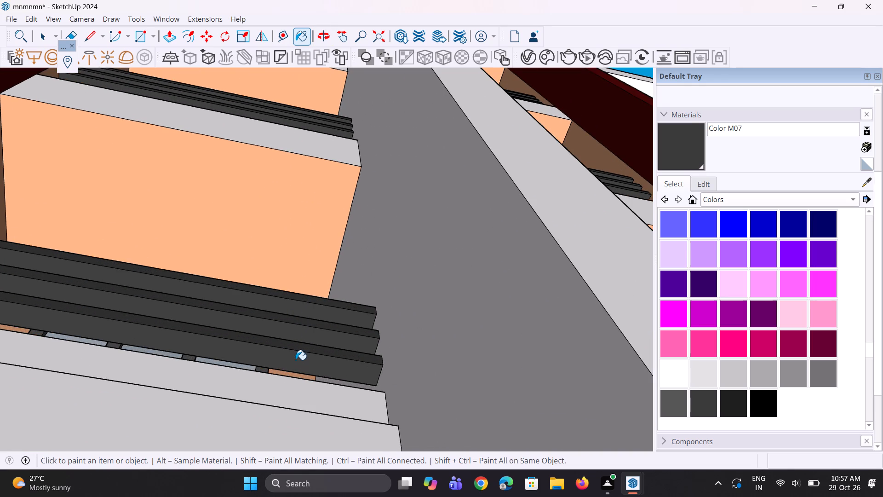
Paint the undersides of the lowest balcony's three railing bars Color M07, left of the white dividing wall.
scroll(296, 359, down, 12)
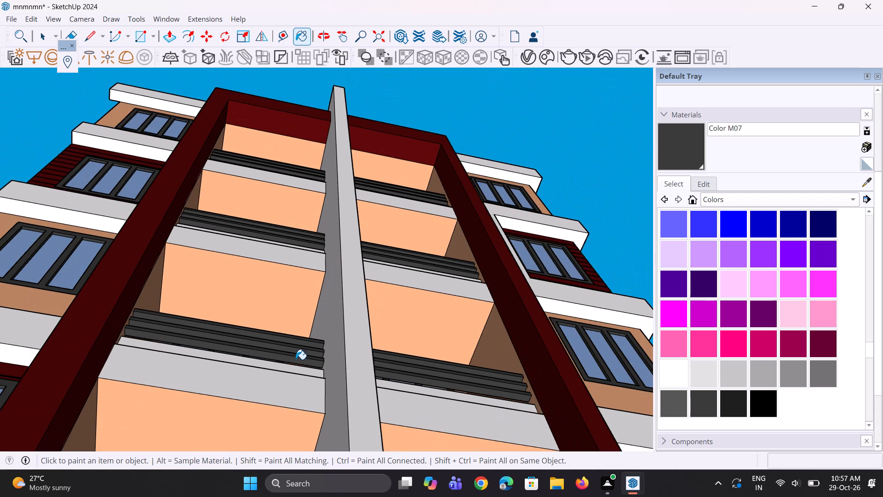
scroll(296, 359, down, 5)
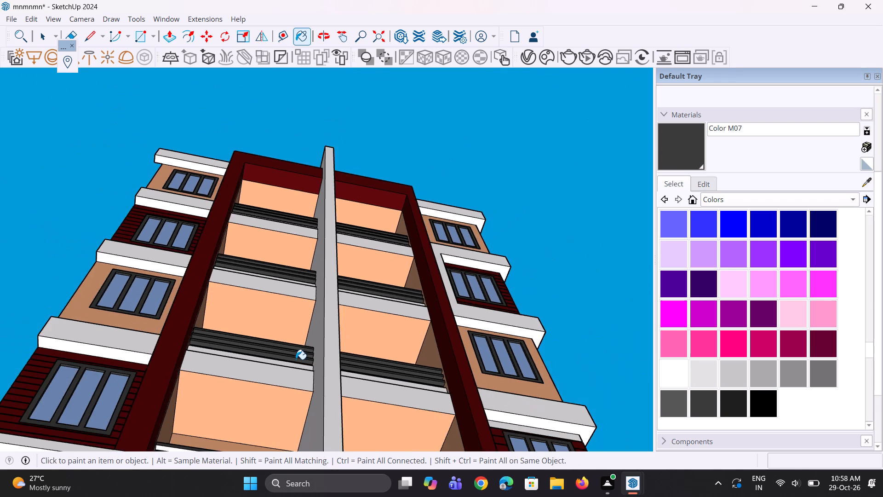
scroll(296, 358, down, 8)
scroll(277, 409, up, 5)
middle_drag(248, 371, 223, 432)
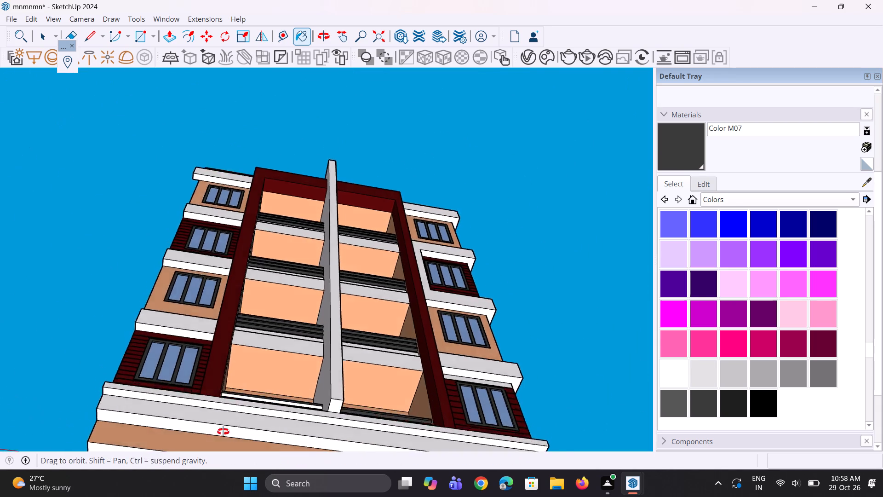
middle_drag(223, 432, 220, 443)
scroll(287, 273, down, 2)
scroll(287, 390, up, 4)
scroll(328, 278, down, 4)
middle_drag(295, 431, 288, 468)
scroll(295, 440, up, 5)
scroll(316, 368, up, 7)
scroll(382, 380, up, 4)
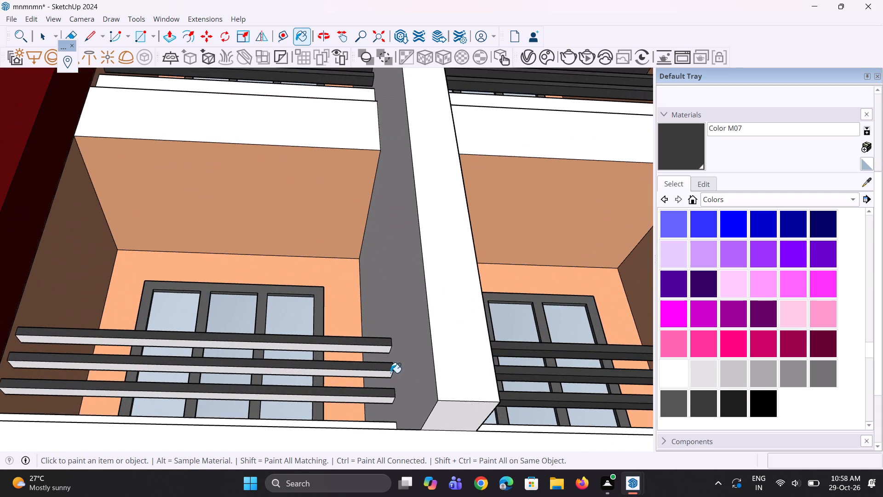
scroll(391, 366, up, 3)
middle_drag(388, 358, 385, 344)
click(373, 335)
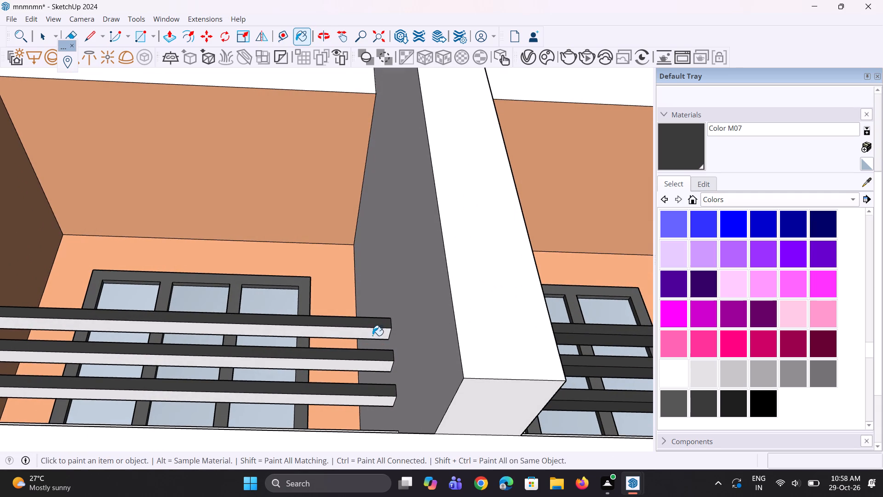
click(380, 365)
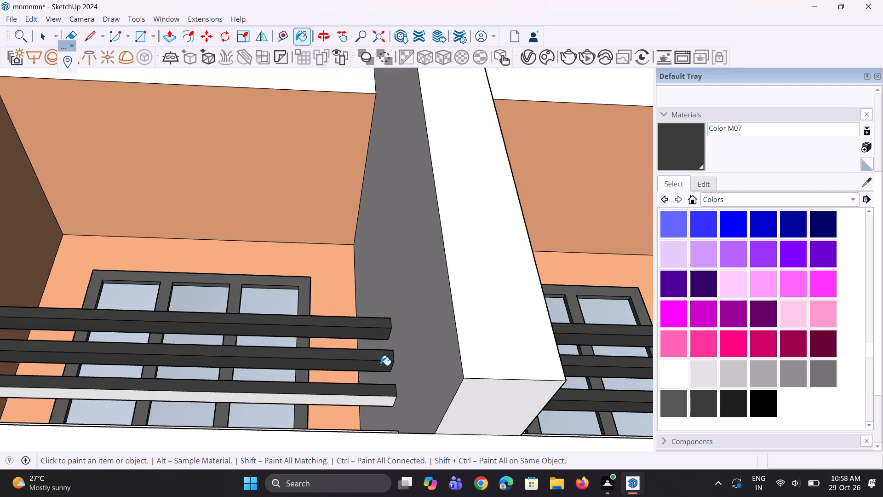
click(377, 402)
Paint the front and top faces of the low kerb under the second-from-bottom balcony's railing Color M06, right of the white dividing wall.
scroll(355, 388, down, 3)
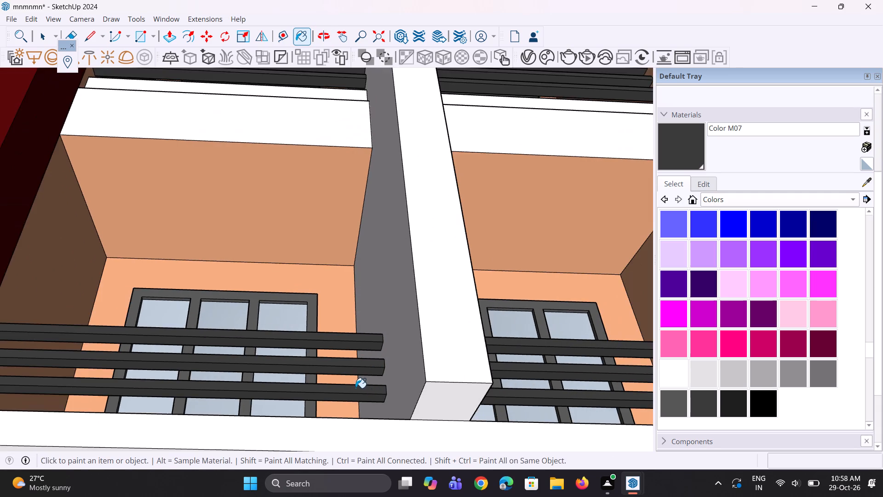
scroll(354, 377, down, 4)
middle_drag(387, 340, 293, 451)
scroll(350, 291, down, 5)
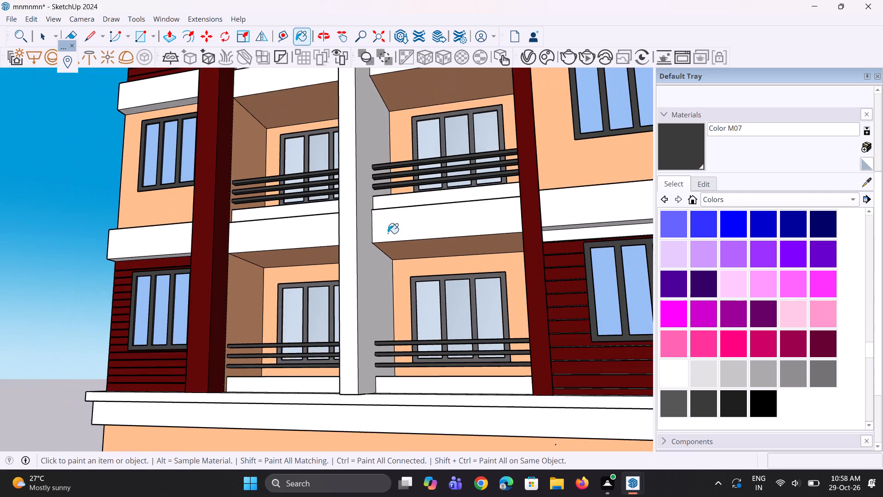
middle_drag(388, 233, 369, 348)
scroll(345, 298, down, 5)
scroll(213, 277, down, 5)
middle_drag(502, 277, 394, 276)
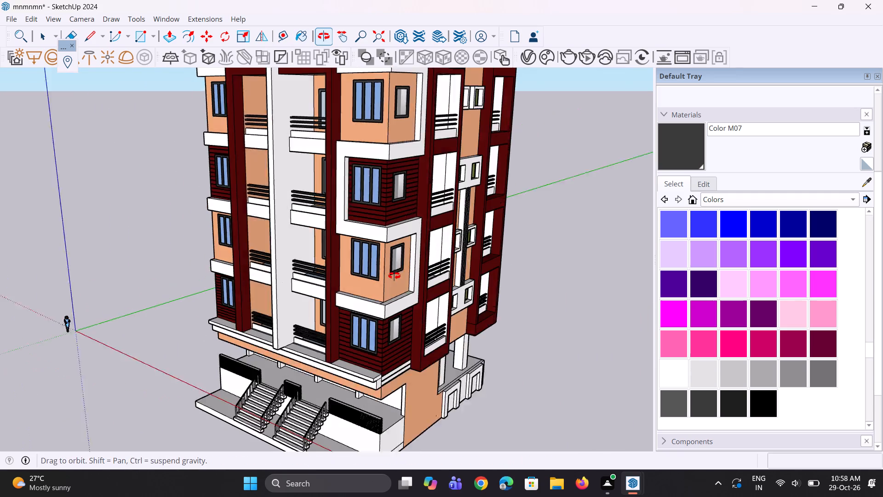
middle_drag(394, 276, 379, 275)
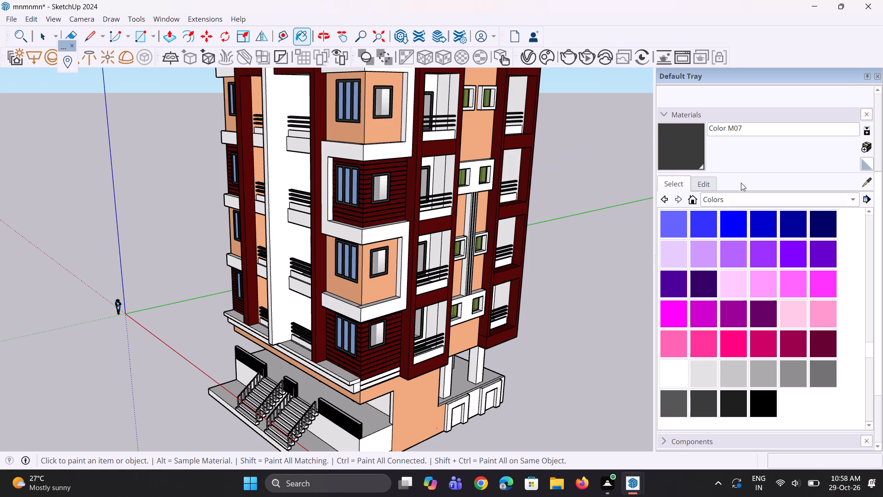
click(666, 403)
scroll(314, 275, up, 6)
middle_drag(323, 295, 434, 293)
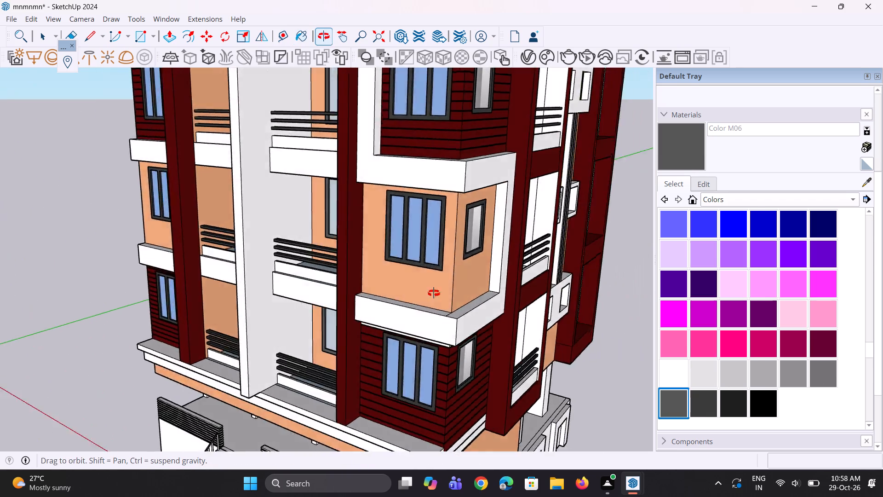
middle_drag(434, 293, 539, 280)
scroll(381, 252, up, 6)
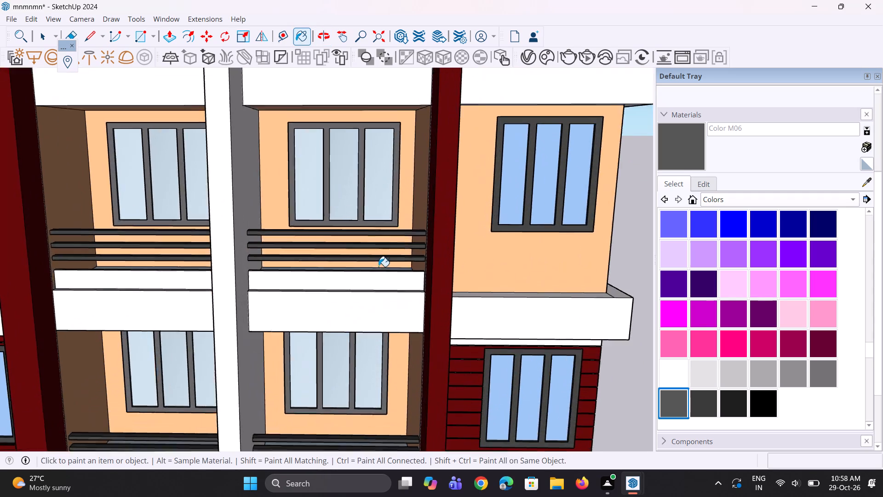
scroll(378, 266, up, 1)
click(387, 285)
scroll(346, 307, up, 5)
scroll(293, 341, up, 4)
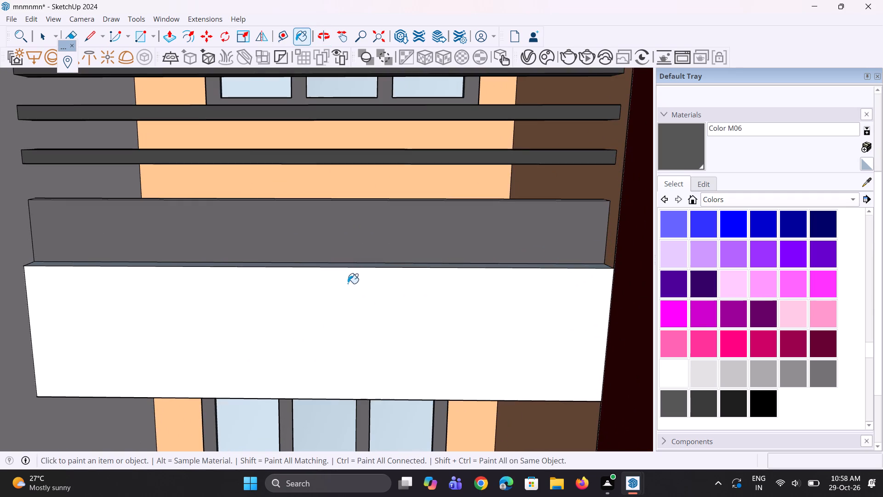
middle_drag(419, 237, 424, 331)
scroll(461, 250, up, 3)
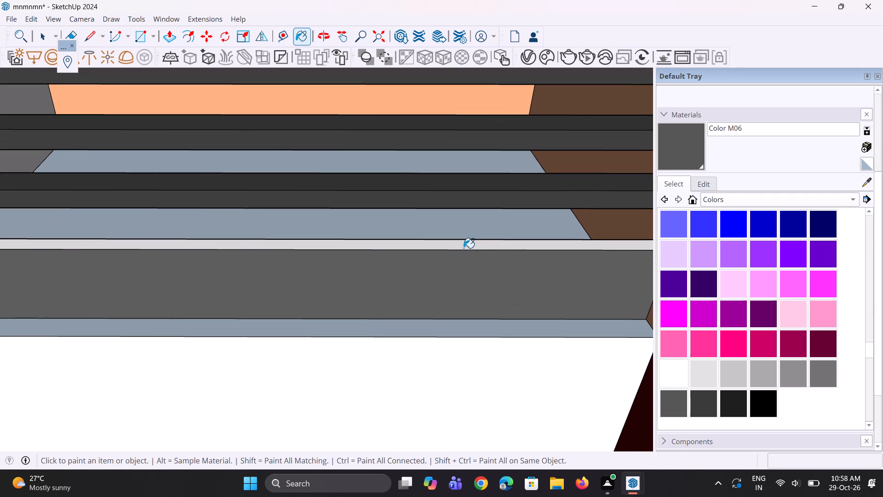
click(464, 248)
Paint the low kerb's front and top faces Color M06 on the third balcony from the bottom, right of the dividing wall.
scroll(457, 326, down, 11)
middle_drag(443, 315, 442, 229)
scroll(442, 229, up, 1)
scroll(435, 295, down, 14)
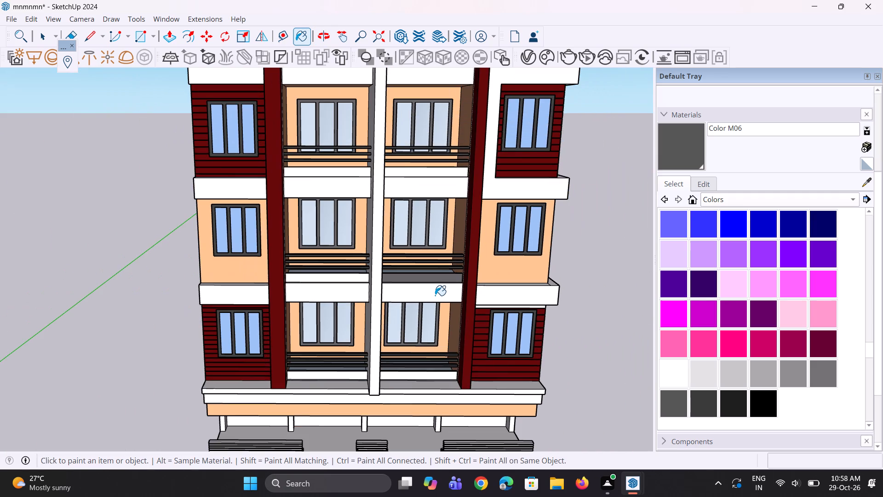
scroll(438, 122, up, 2)
scroll(418, 154, up, 12)
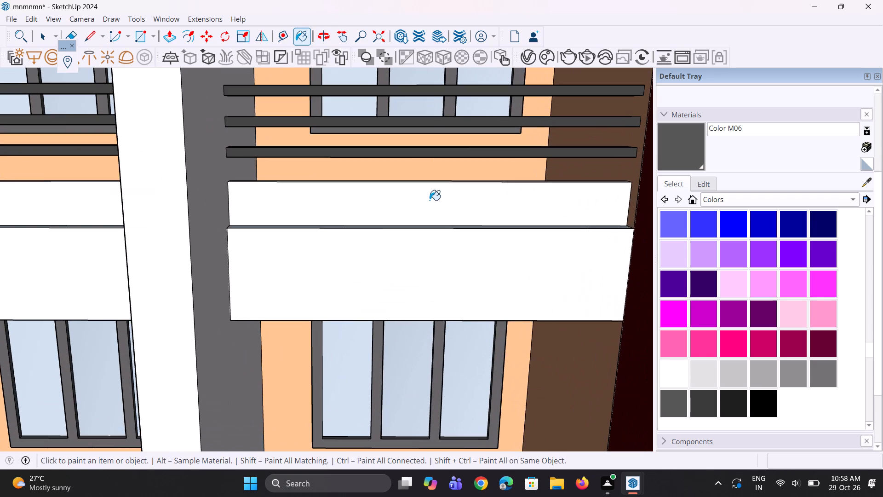
click(430, 200)
scroll(430, 200, up, 1)
middle_drag(430, 215, 434, 273)
scroll(428, 223, up, 6)
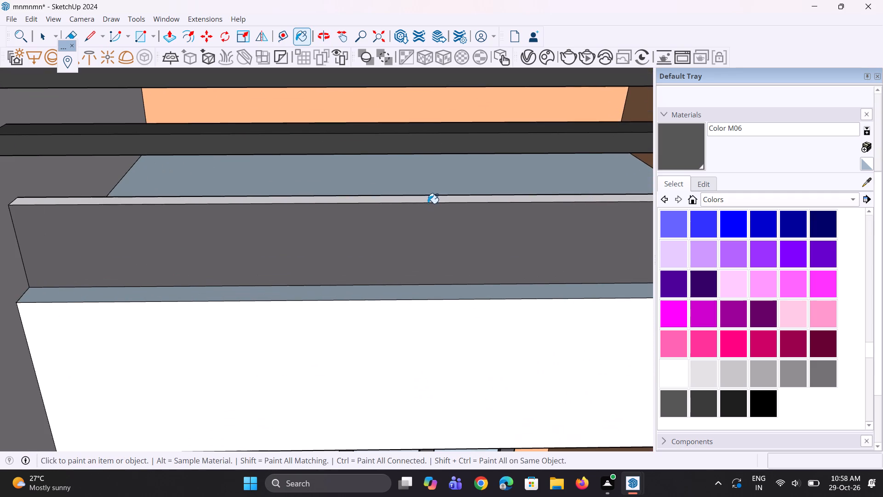
click(429, 199)
Paint the low kerb's front and top faces Color M06 on the top balcony, right of the white dividing wall.
scroll(476, 241, down, 16)
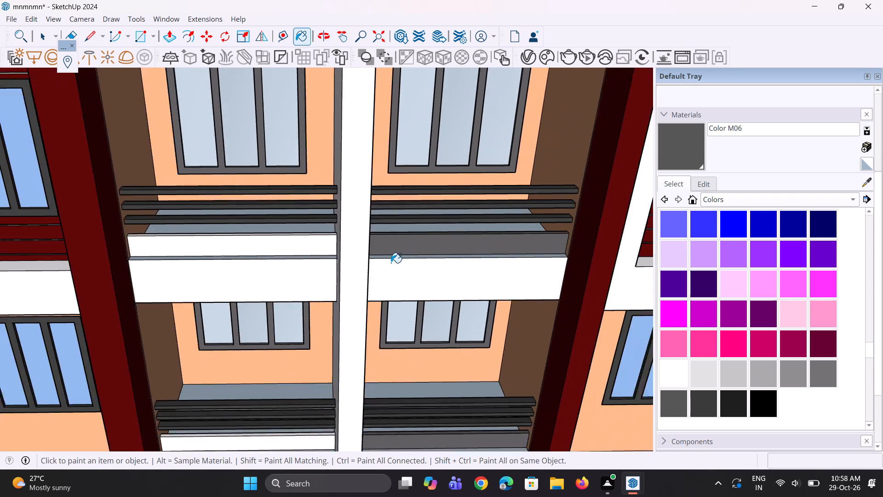
scroll(391, 263, down, 13)
scroll(447, 152, up, 5)
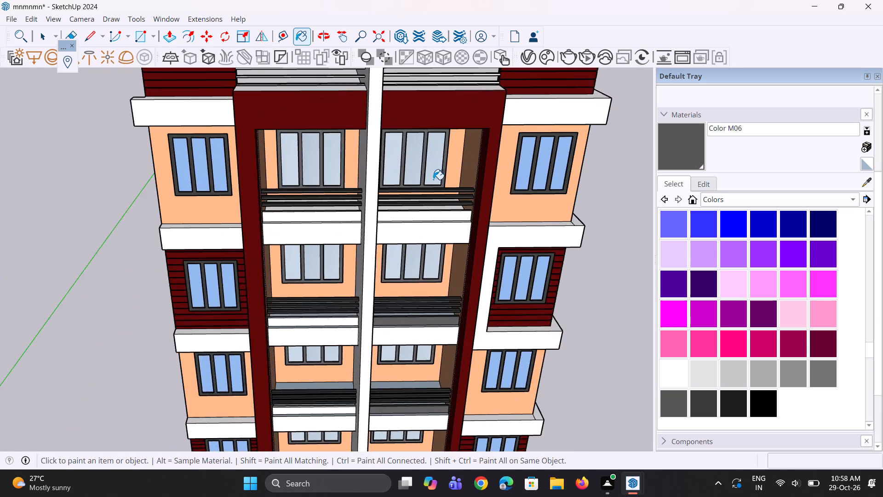
scroll(433, 179, up, 13)
click(432, 235)
scroll(441, 221, up, 6)
click(451, 201)
Paint the low kerb's front and top faces Color M06 on the top balcony, left of the white dividing wall.
scroll(451, 200, down, 15)
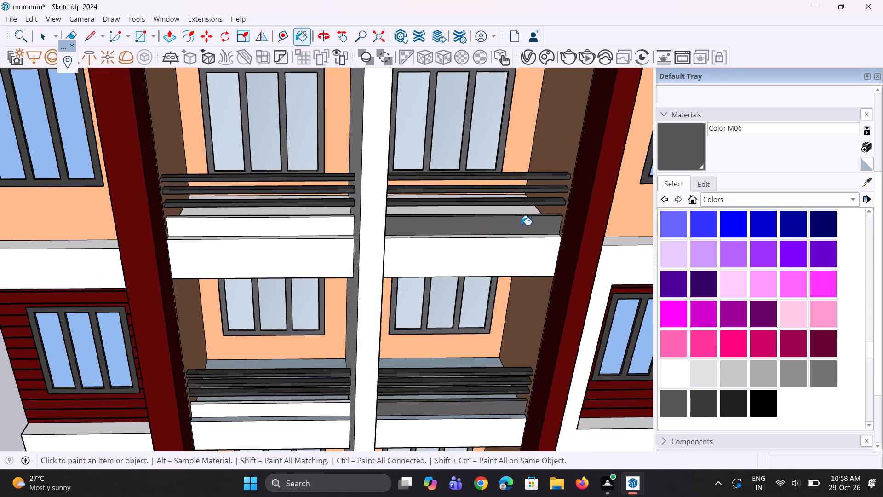
scroll(276, 230, up, 8)
click(276, 230)
scroll(304, 210, up, 4)
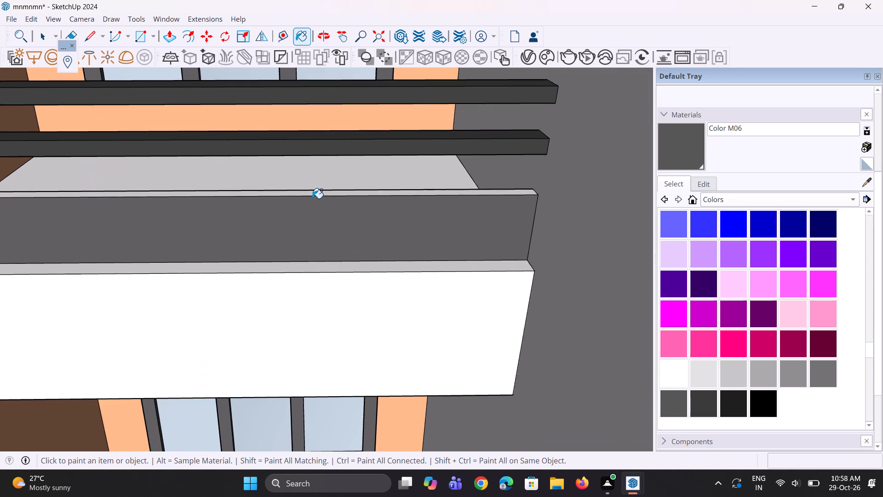
scroll(316, 196, up, 3)
click(319, 191)
Paint the low kerb's front and top faces Color M06 on the third balcony from the bottom, left of the dividing wall.
scroll(319, 191, up, 1)
scroll(319, 190, down, 20)
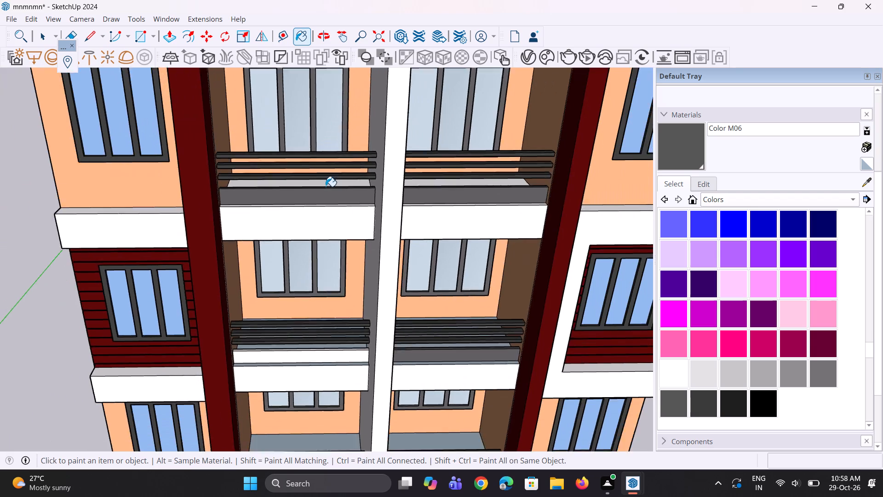
scroll(326, 186, down, 5)
scroll(318, 265, up, 8)
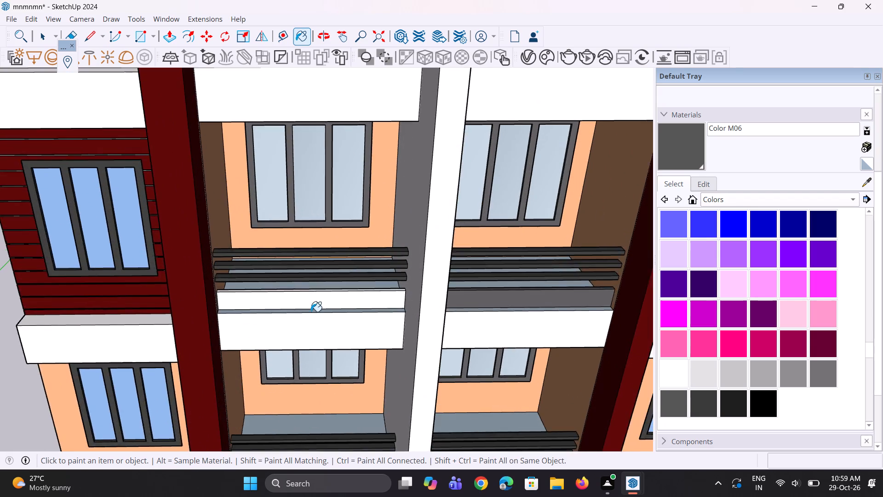
scroll(312, 315, up, 11)
click(342, 293)
scroll(364, 265, up, 2)
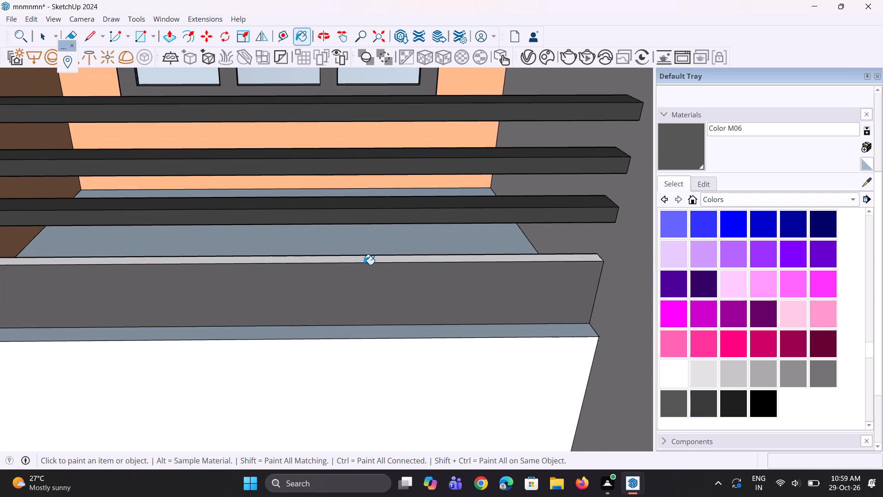
scroll(364, 265, up, 4)
click(367, 259)
Paint the low kerb's front and top faces Color M06 on the second balcony from the bottom, left of the dividing wall.
scroll(368, 257, down, 5)
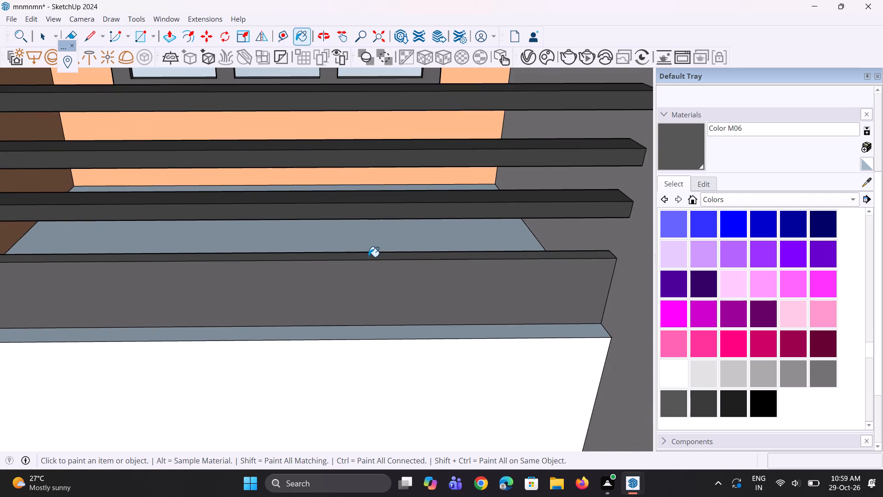
scroll(368, 257, down, 12)
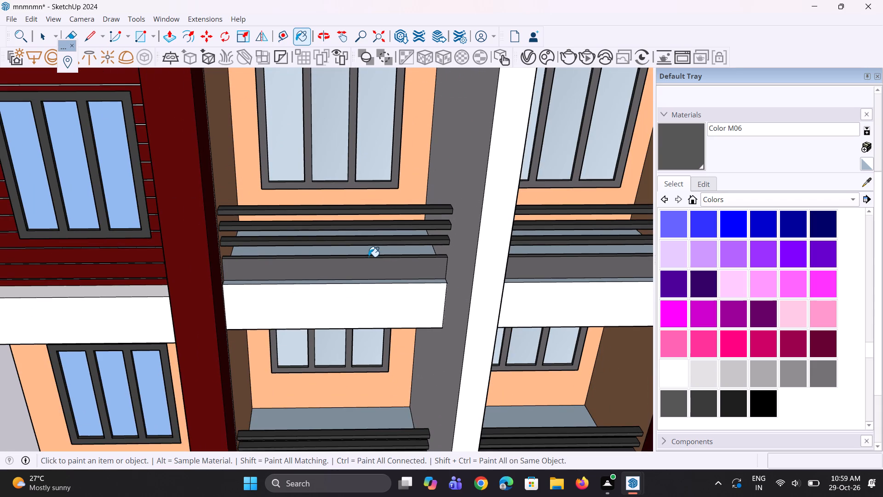
scroll(370, 229, down, 3)
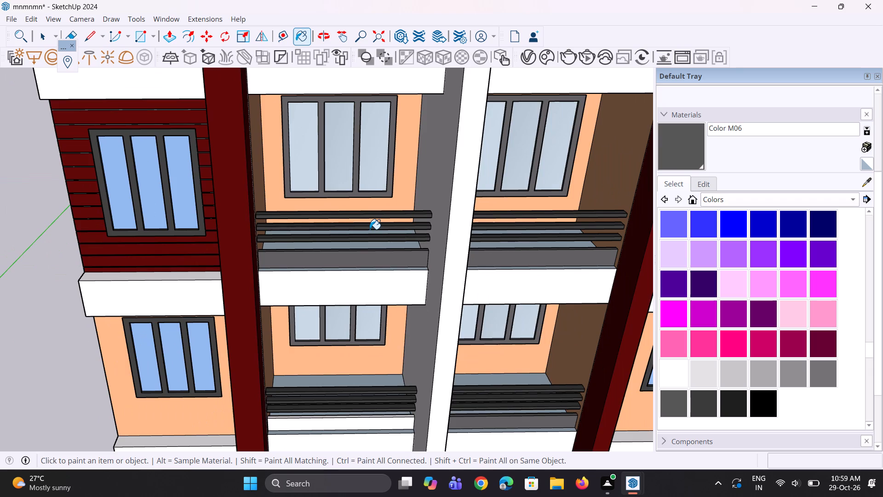
scroll(373, 224, down, 6)
scroll(347, 364, up, 4)
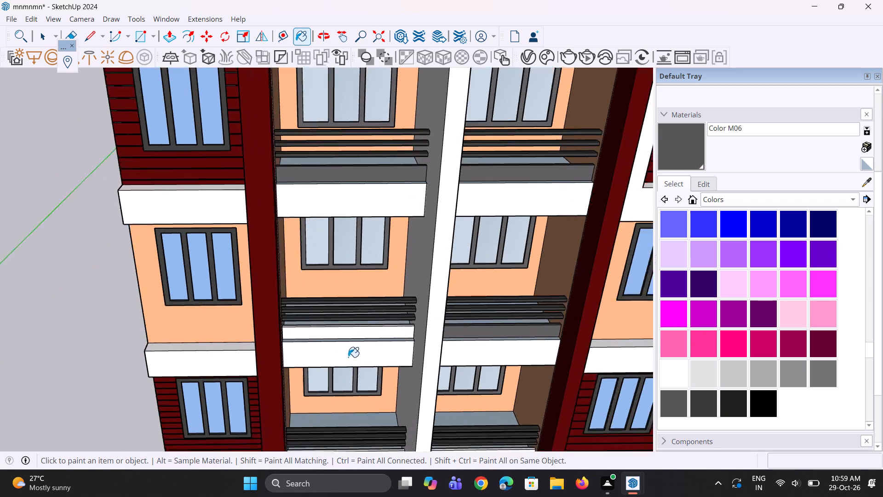
scroll(348, 357, up, 19)
scroll(362, 327, up, 7)
scroll(362, 327, down, 1)
scroll(362, 327, up, 1)
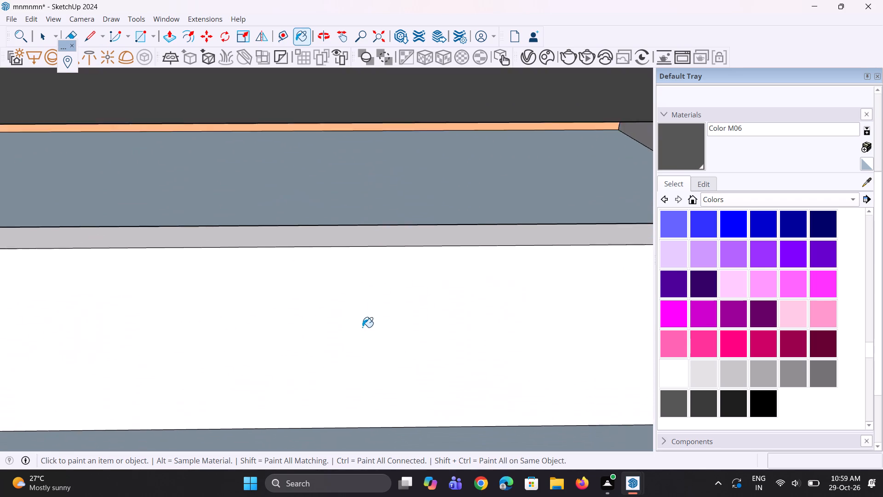
scroll(362, 327, up, 2)
scroll(362, 327, down, 7)
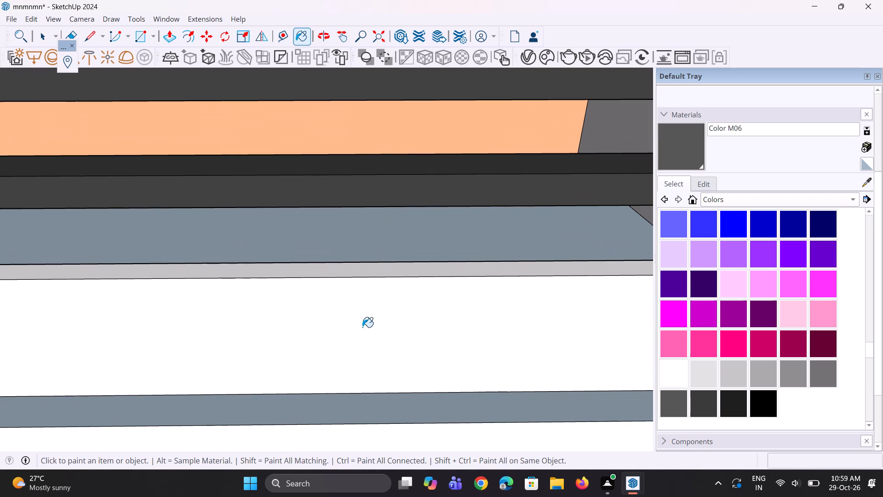
click(362, 327)
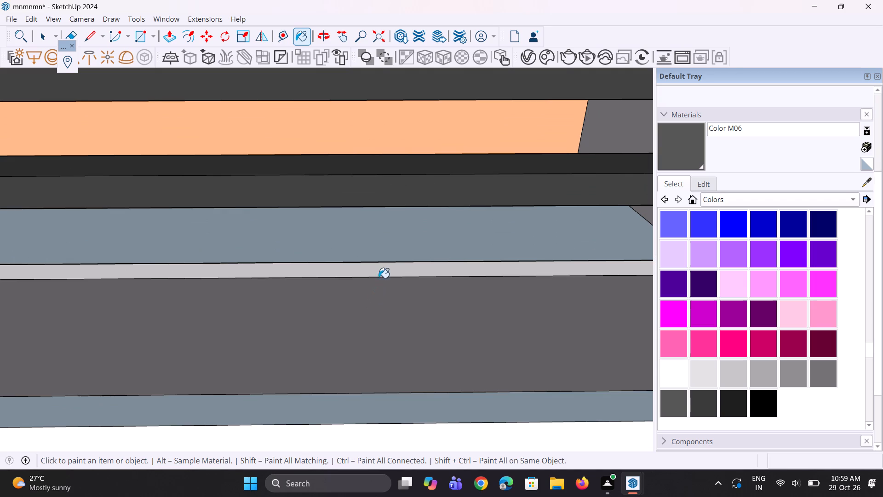
click(379, 272)
Paint the low kerb's front and top faces Color M06 on the lowest balcony, left of the white dividing wall.
scroll(374, 274, down, 9)
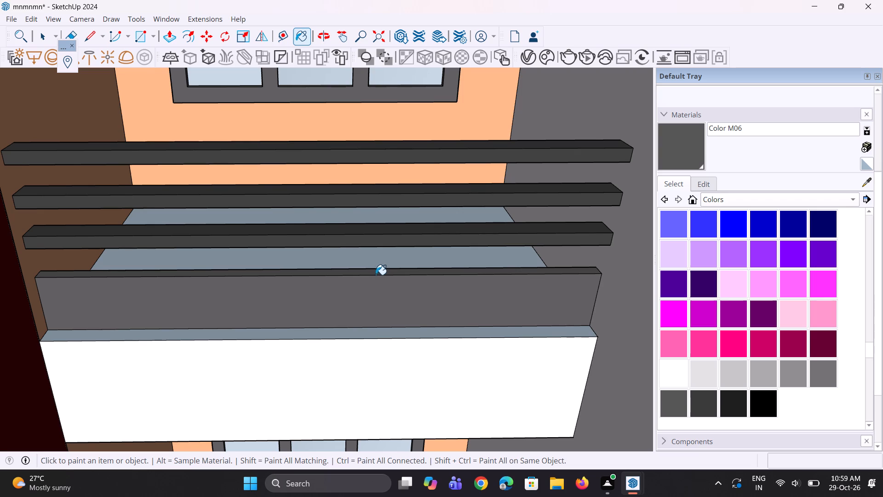
scroll(380, 275, down, 11)
scroll(386, 227, down, 5)
scroll(351, 205, down, 3)
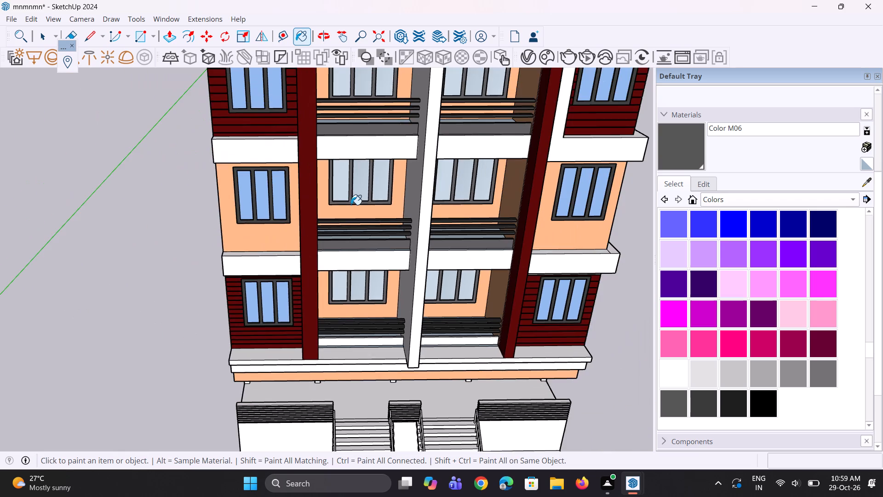
middle_drag(340, 338, 336, 312)
scroll(347, 352, up, 14)
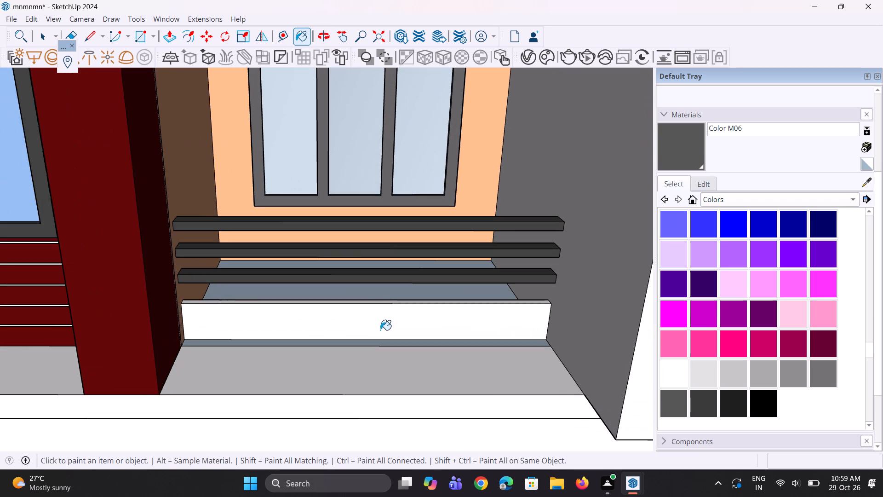
click(381, 329)
scroll(398, 319, up, 12)
click(431, 285)
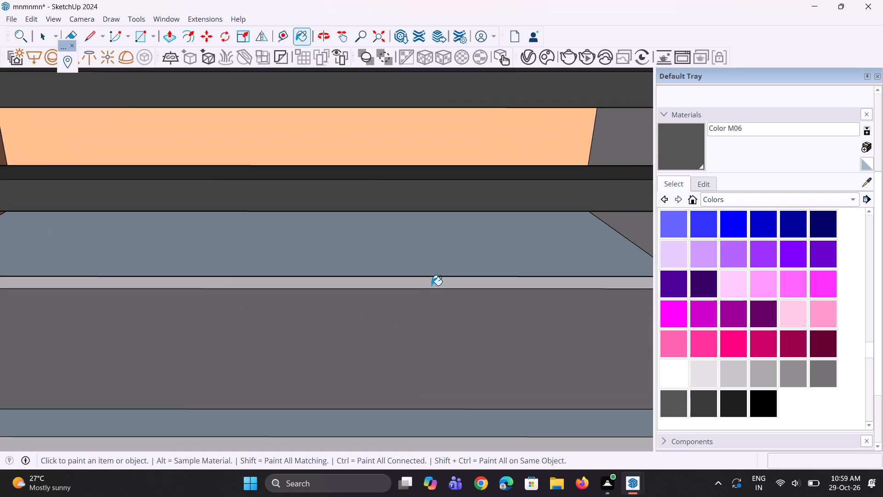
Examine the painted front facade and the ground-floor entrance with its stairs, columns and railings.
scroll(424, 278, down, 16)
scroll(401, 260, down, 5)
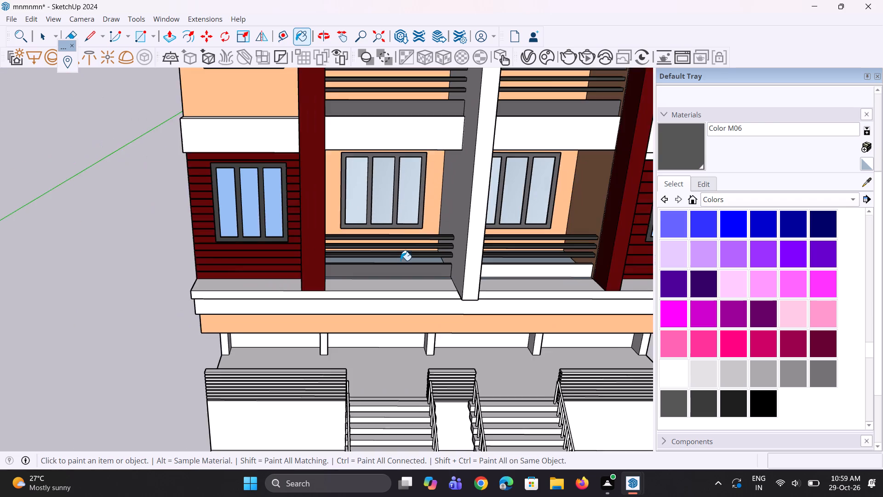
scroll(401, 260, down, 6)
scroll(403, 295, up, 1)
middle_drag(403, 295, 373, 289)
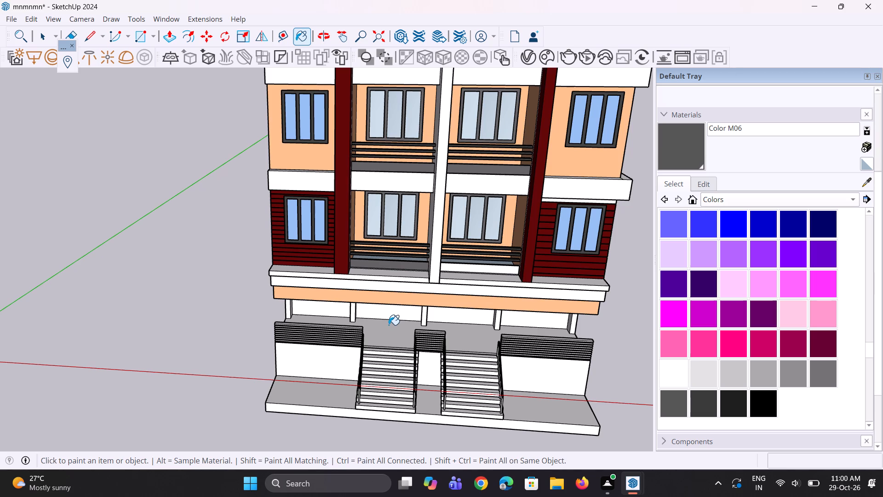
scroll(398, 333, down, 4)
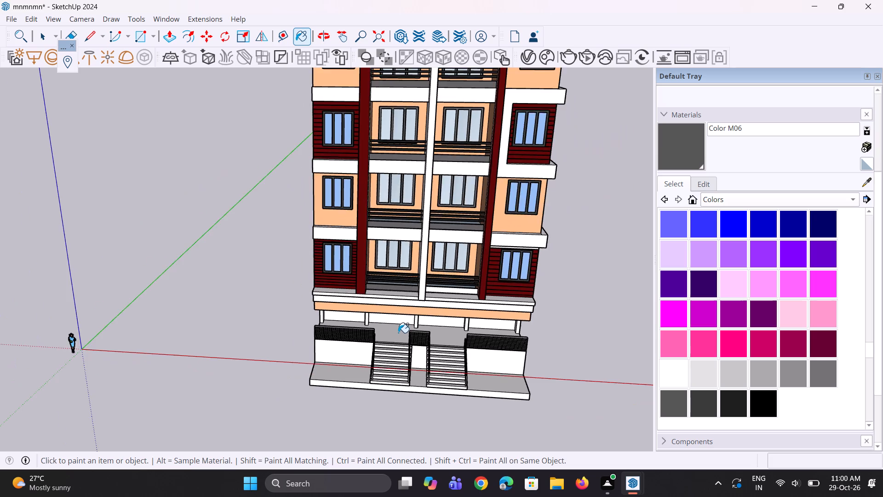
scroll(382, 341, down, 6)
middle_drag(534, 273, 443, 169)
scroll(434, 310, up, 5)
middle_drag(434, 311, 435, 331)
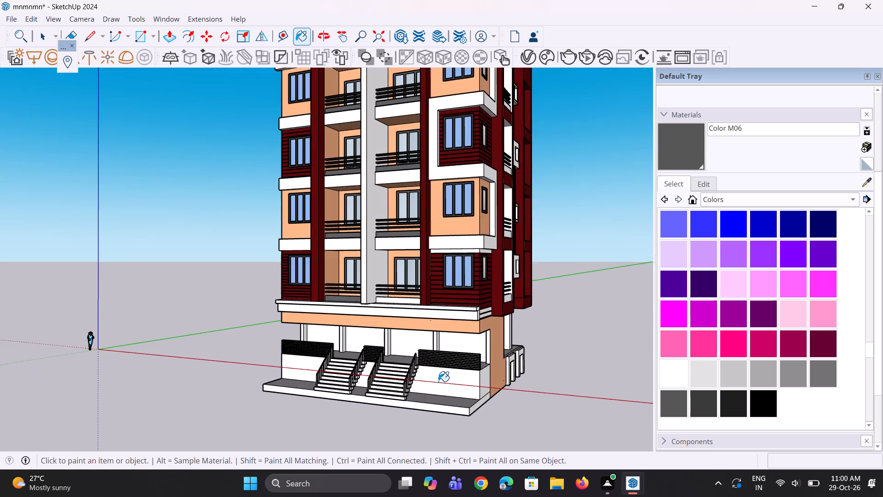
scroll(438, 381, up, 8)
middle_drag(439, 376, 451, 358)
scroll(499, 308, down, 5)
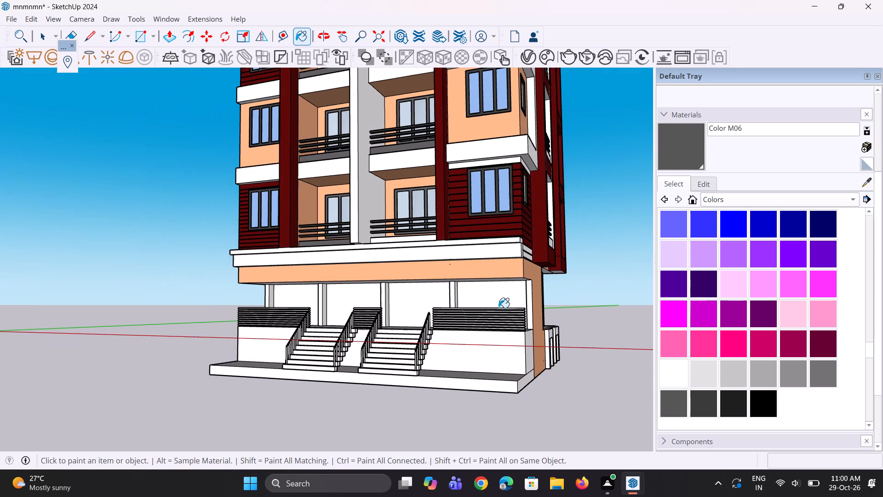
middle_drag(499, 308, 510, 312)
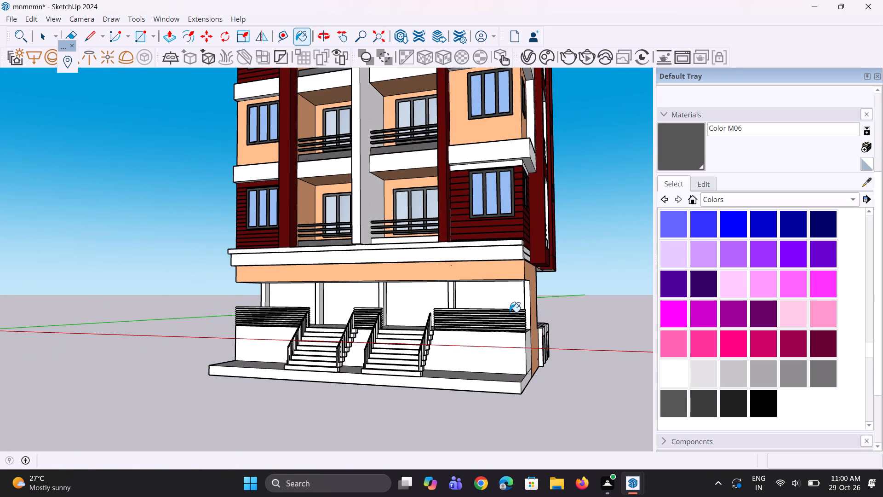
Copy the white wall face behind the ground-floor porch's right-end railing about 33' 5" sideways, clear of the building.
key(space)
key(space)
scroll(390, 315, down, 5)
middle_drag(390, 315, 407, 323)
scroll(403, 324, down, 3)
middle_drag(451, 280, 336, 272)
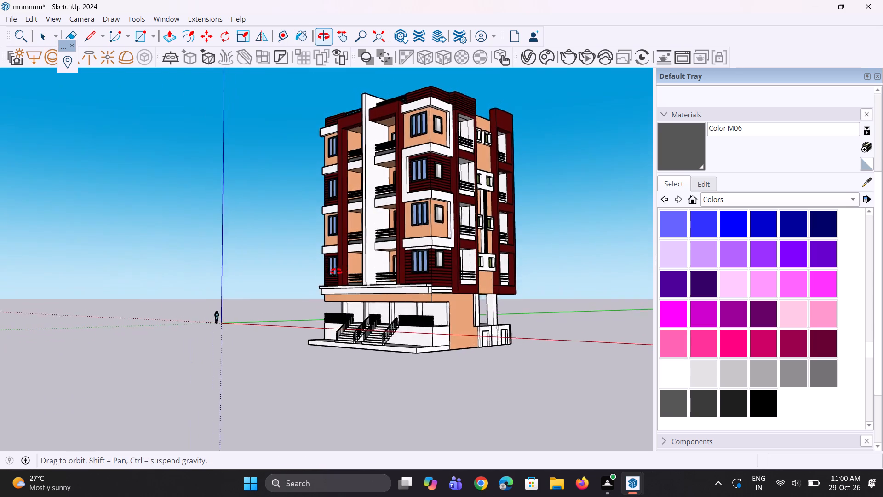
middle_drag(336, 272, 354, 270)
key(space)
key(space)
scroll(396, 299, up, 3)
key(space)
key(space)
scroll(435, 316, up, 3)
click(445, 313)
scroll(445, 313, down, 2)
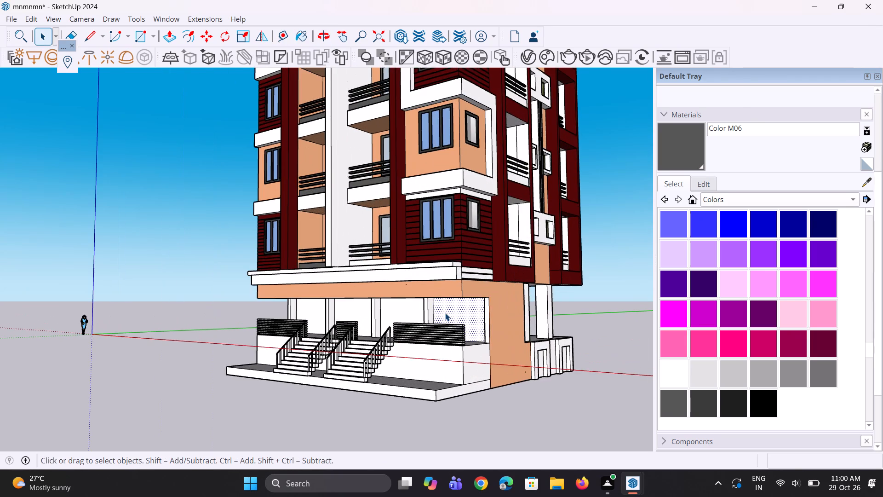
scroll(445, 313, down, 2)
middle_drag(445, 313, 451, 313)
key(m)
scroll(451, 313, up, 3)
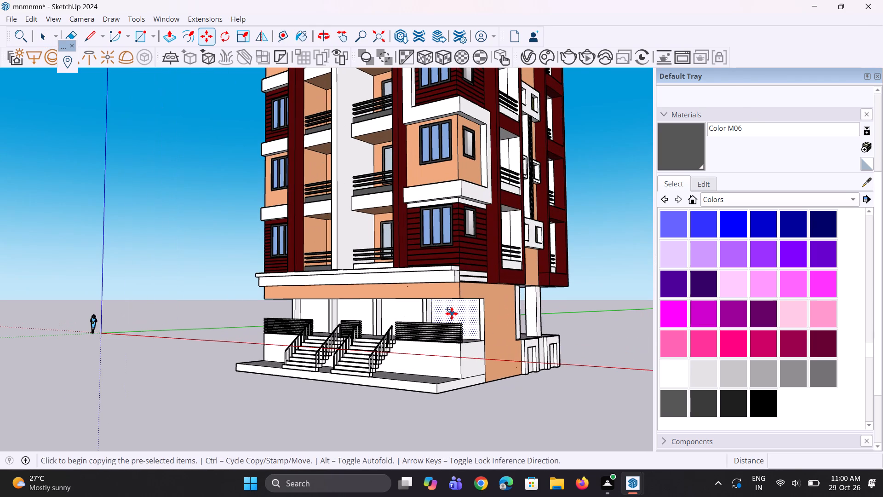
click(452, 313)
click(608, 317)
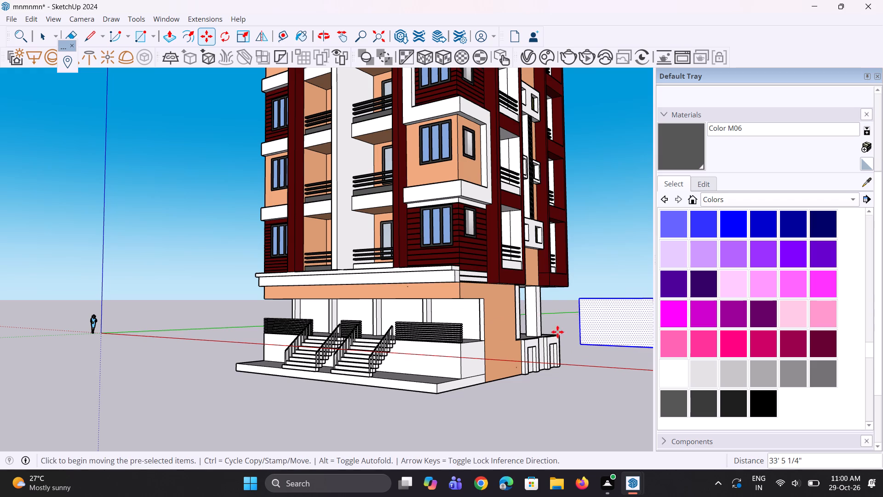
Extrude the copied wall face 3" with Push/Pull to form a freestanding panel.
scroll(393, 355, down, 3)
middle_drag(396, 353, 403, 354)
scroll(497, 324, up, 4)
scroll(634, 322, up, 2)
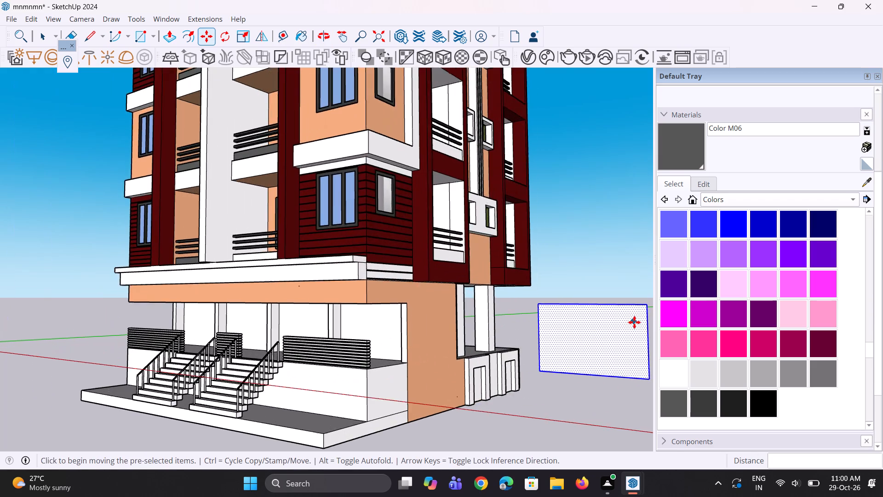
scroll(612, 337, down, 4)
scroll(619, 346, up, 3)
key(bracketleft)
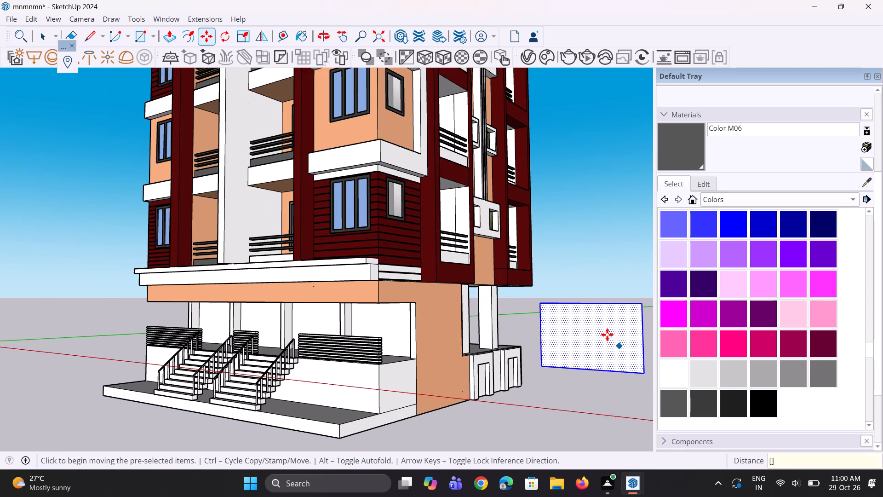
key(p)
click(607, 335)
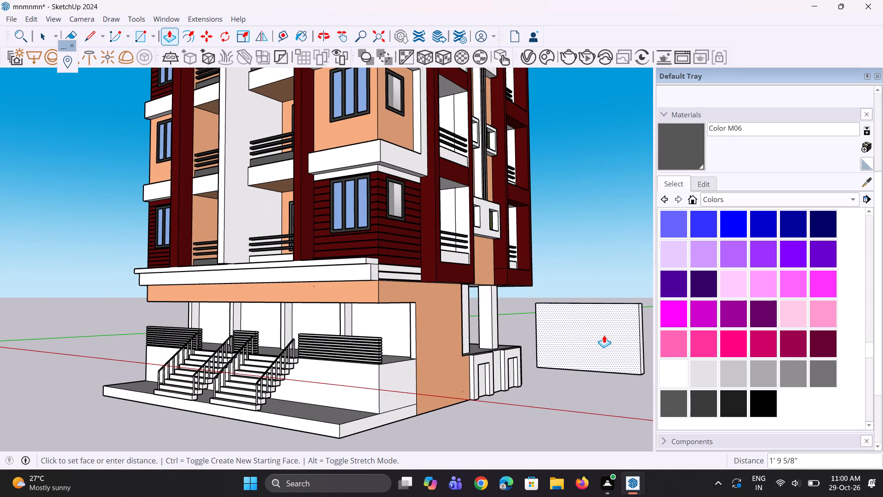
text(3")
key(Return)
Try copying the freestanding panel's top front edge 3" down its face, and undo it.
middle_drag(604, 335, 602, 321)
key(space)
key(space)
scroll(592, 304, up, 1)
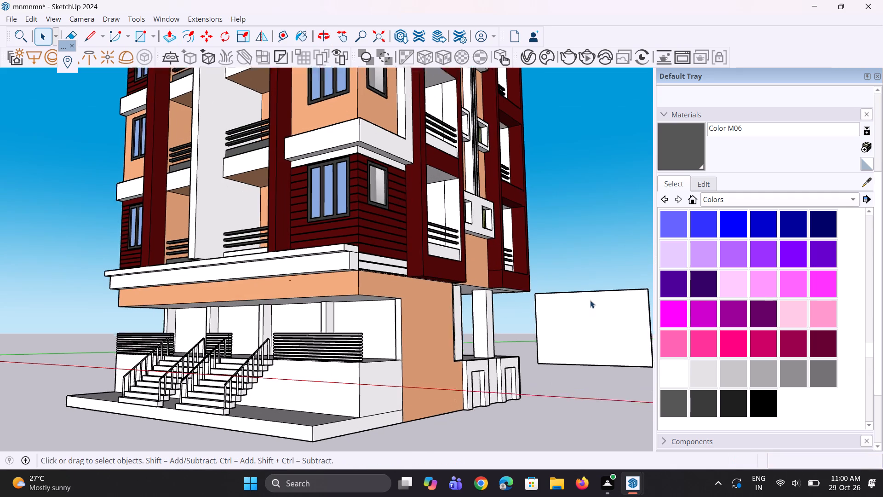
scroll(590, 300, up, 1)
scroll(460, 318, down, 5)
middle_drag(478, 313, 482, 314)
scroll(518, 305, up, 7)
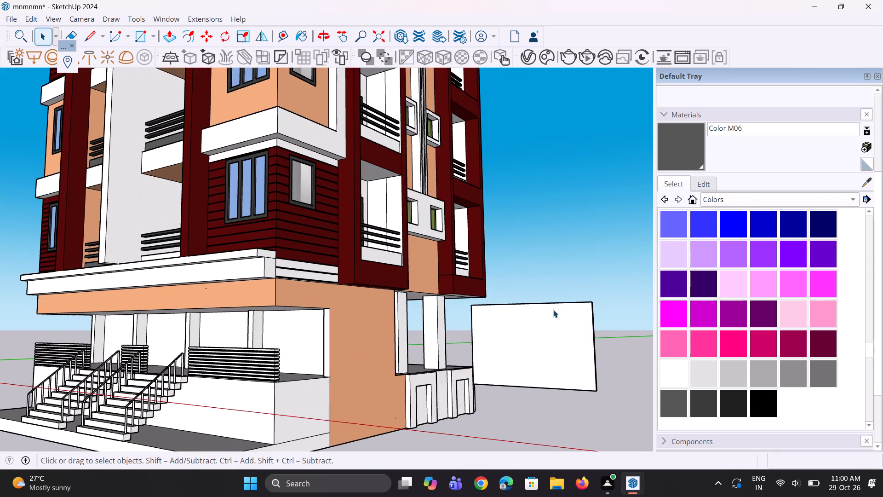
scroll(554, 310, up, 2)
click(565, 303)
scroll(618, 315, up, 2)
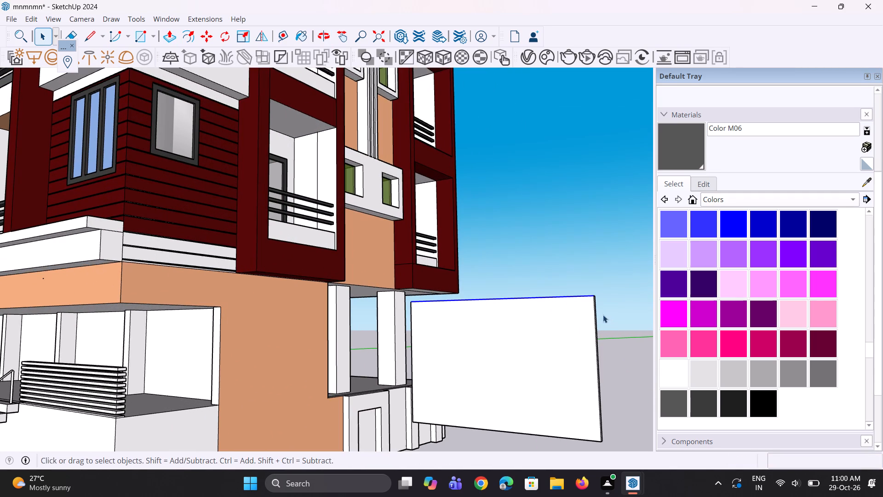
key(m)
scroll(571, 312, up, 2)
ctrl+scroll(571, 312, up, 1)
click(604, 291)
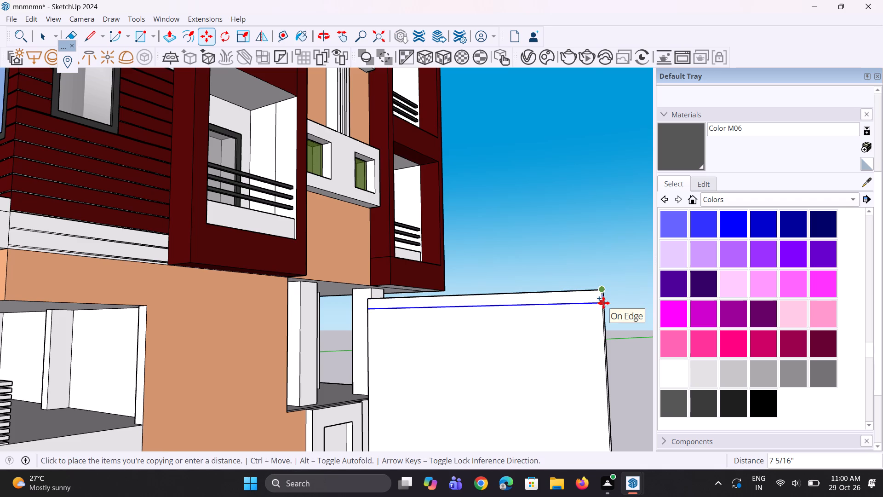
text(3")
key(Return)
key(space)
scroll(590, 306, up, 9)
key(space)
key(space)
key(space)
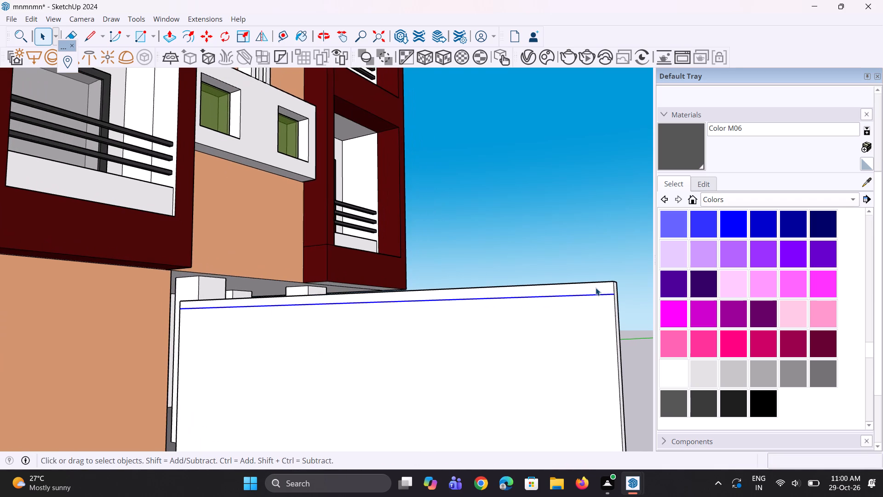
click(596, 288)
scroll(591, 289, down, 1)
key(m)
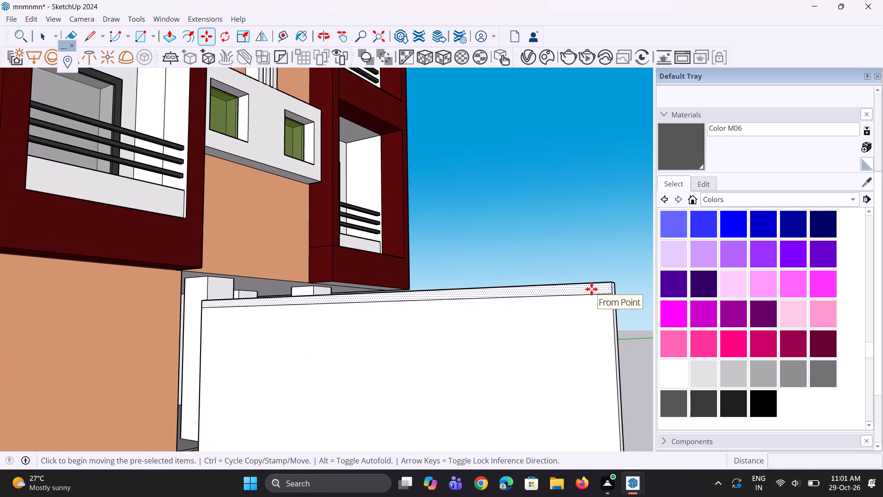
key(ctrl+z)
Copy the freestanding panel's top front edge 5" down its face to divide off a top strip.
key(space)
click(596, 283)
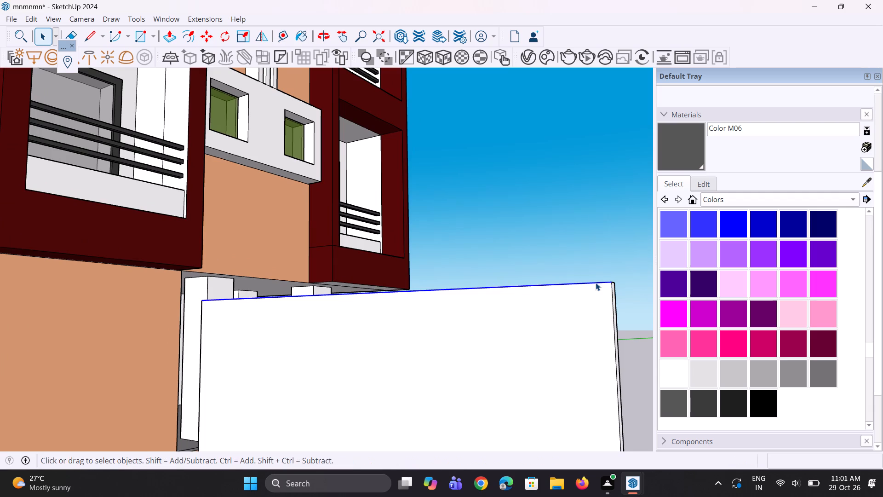
key(m)
scroll(596, 283, up, 1)
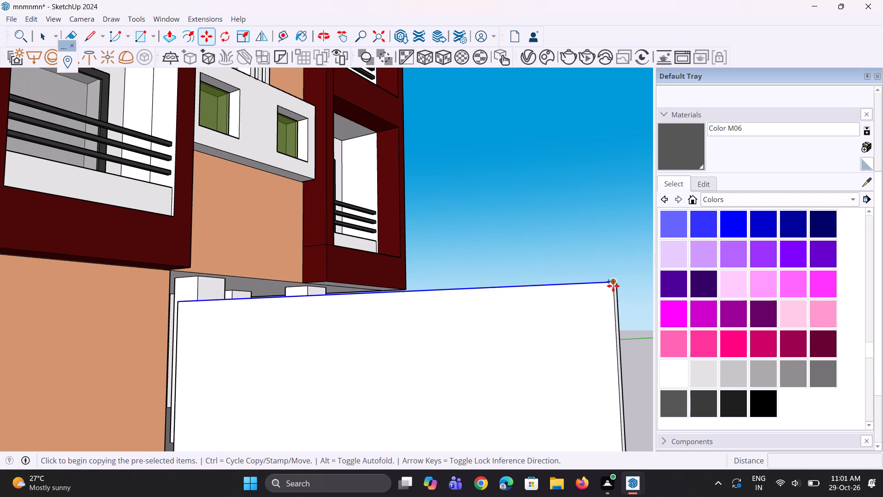
click(613, 286)
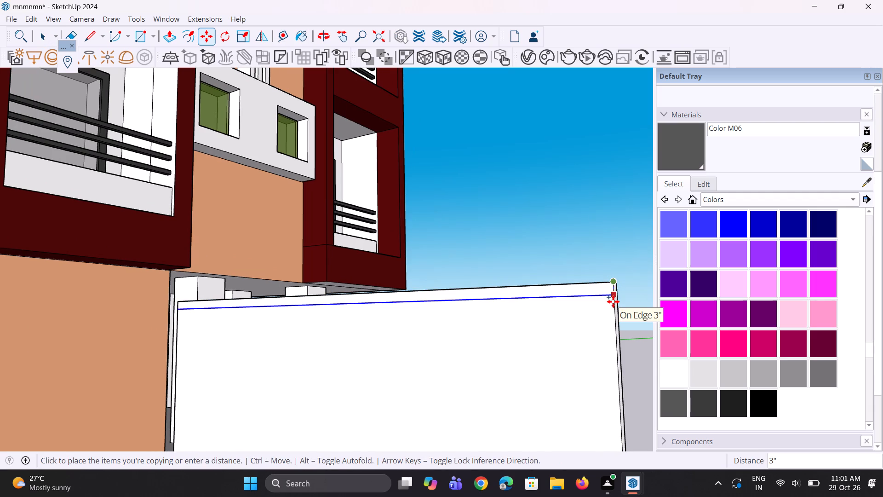
key(4)
key(shift+quotedbl)
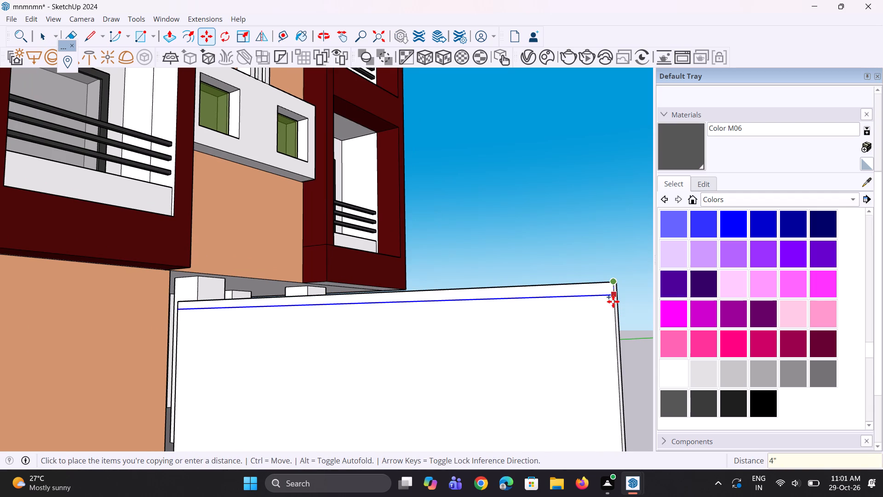
key(BackSpace)
key(BackSpace)
key(BackSpace)
text(5")
key(Return)
scroll(524, 294, down, 4)
key(space)
key(space)
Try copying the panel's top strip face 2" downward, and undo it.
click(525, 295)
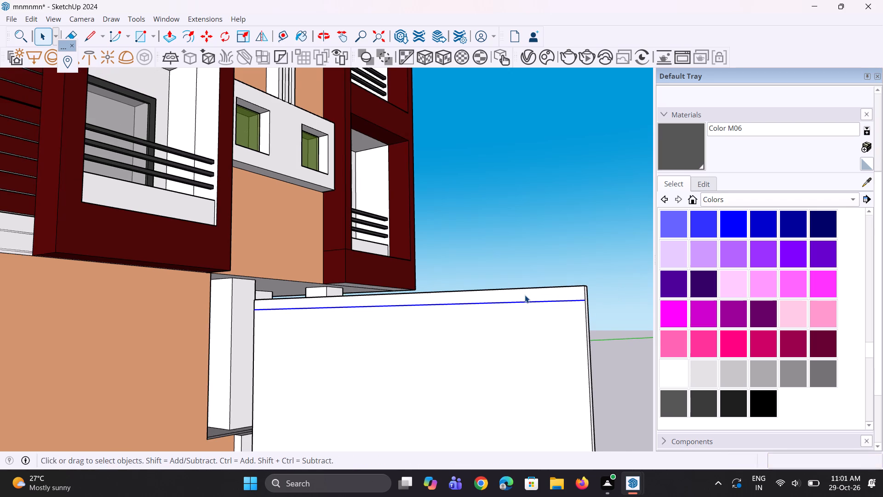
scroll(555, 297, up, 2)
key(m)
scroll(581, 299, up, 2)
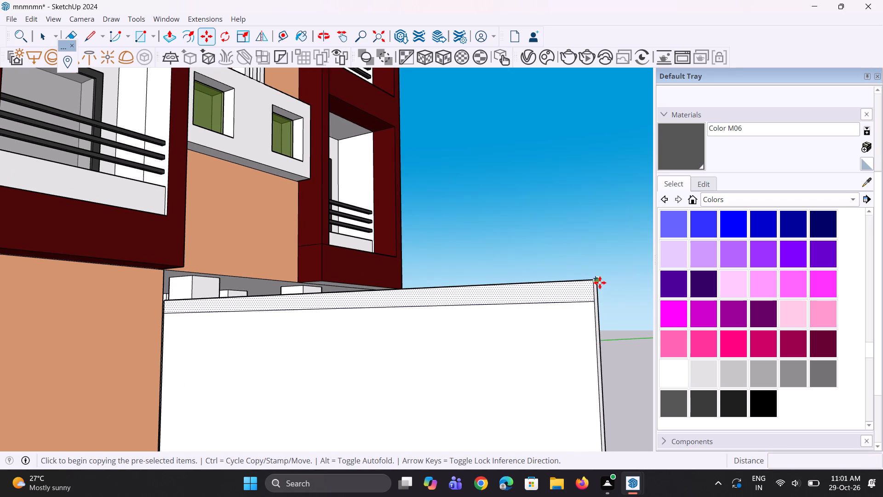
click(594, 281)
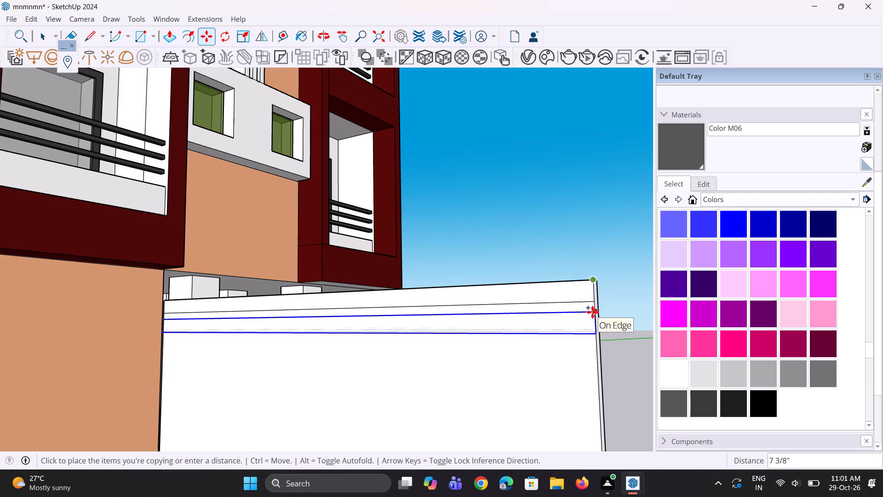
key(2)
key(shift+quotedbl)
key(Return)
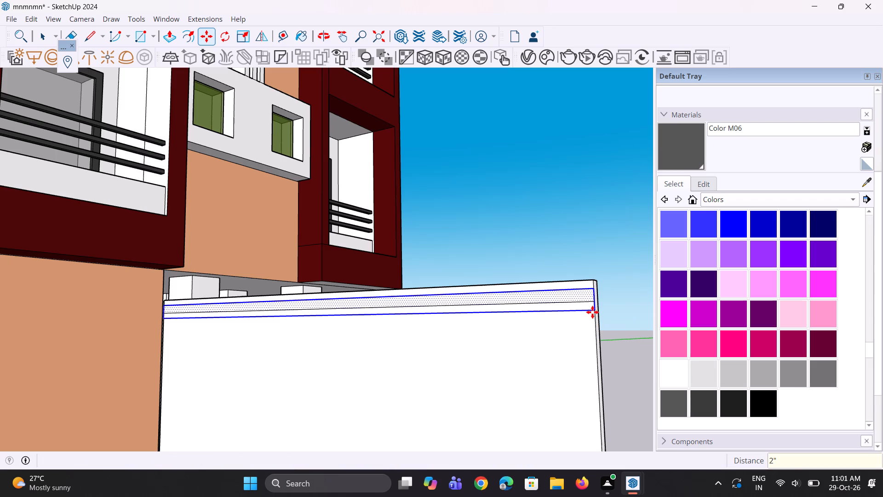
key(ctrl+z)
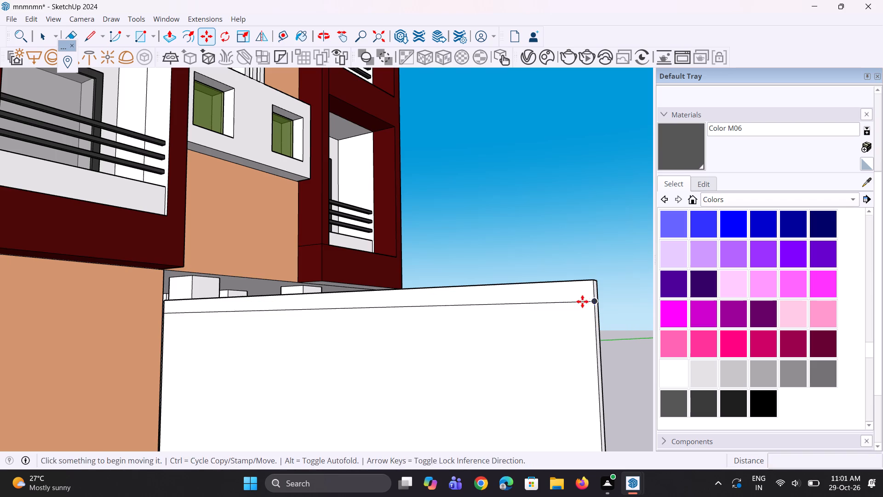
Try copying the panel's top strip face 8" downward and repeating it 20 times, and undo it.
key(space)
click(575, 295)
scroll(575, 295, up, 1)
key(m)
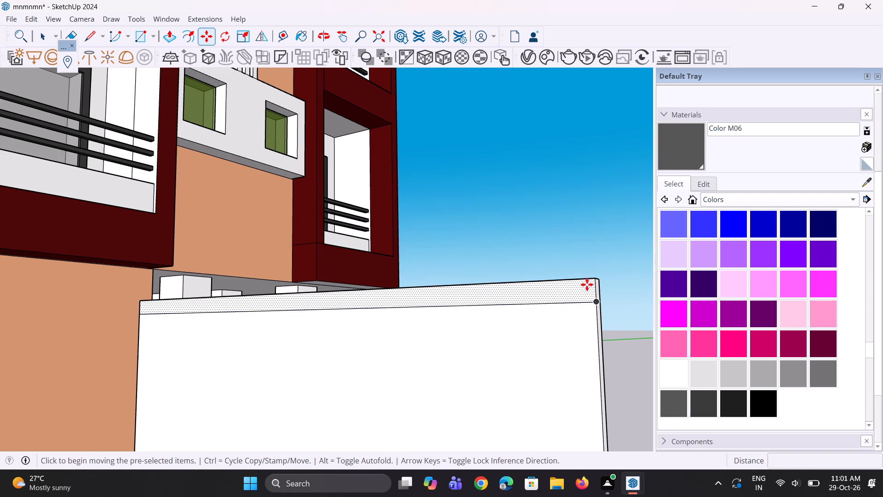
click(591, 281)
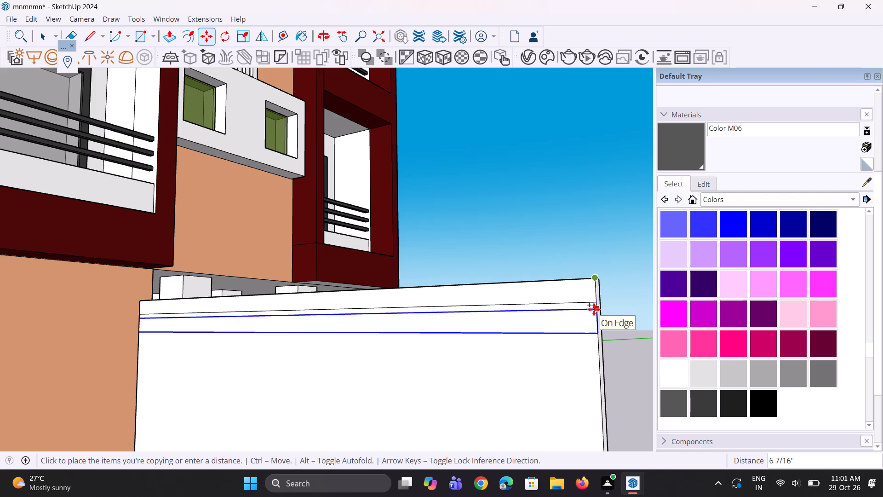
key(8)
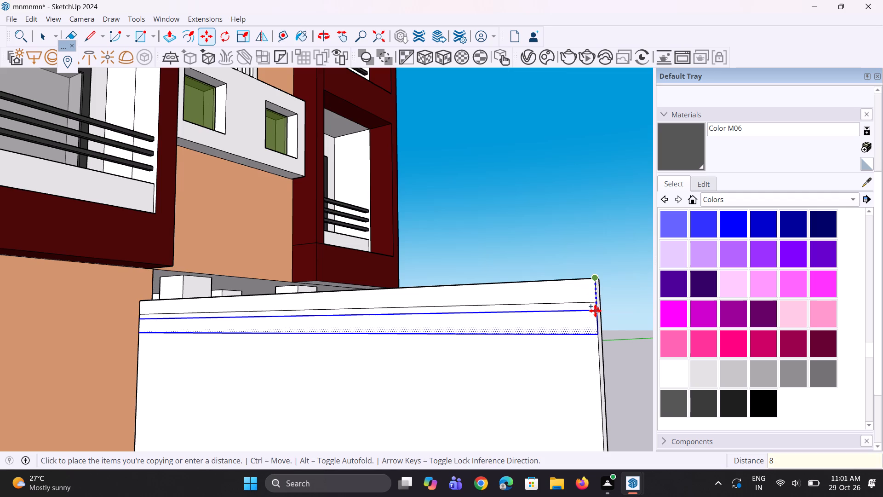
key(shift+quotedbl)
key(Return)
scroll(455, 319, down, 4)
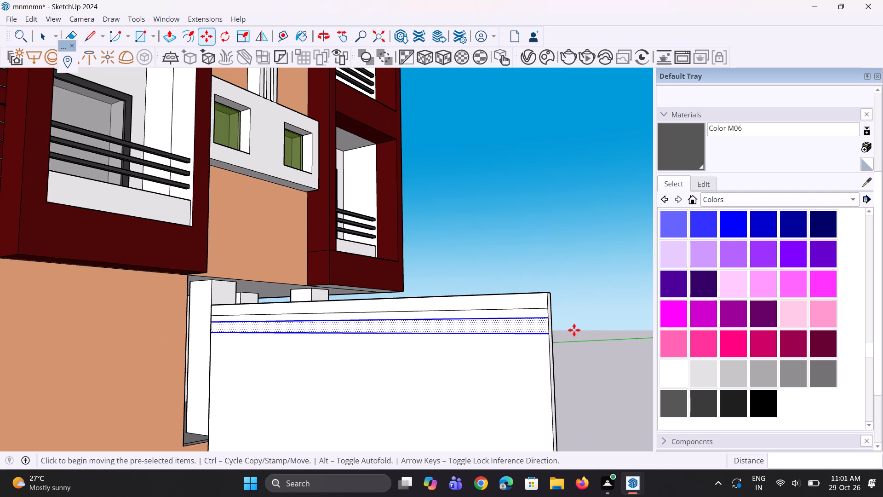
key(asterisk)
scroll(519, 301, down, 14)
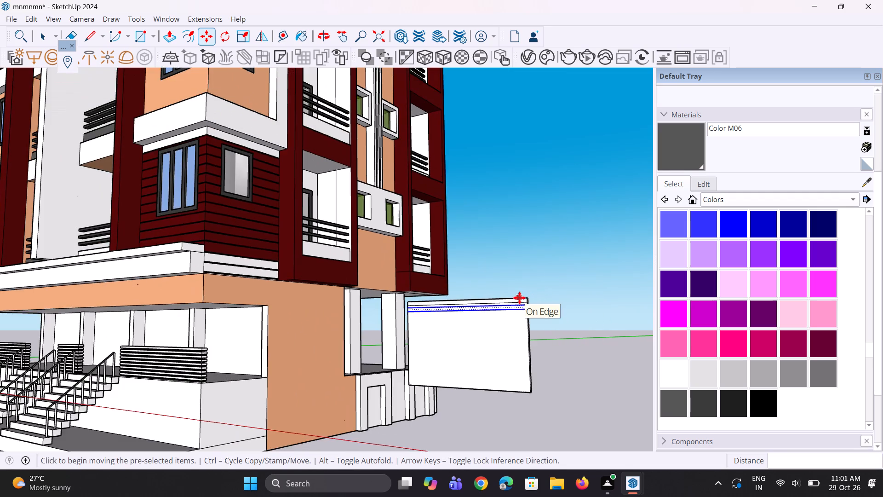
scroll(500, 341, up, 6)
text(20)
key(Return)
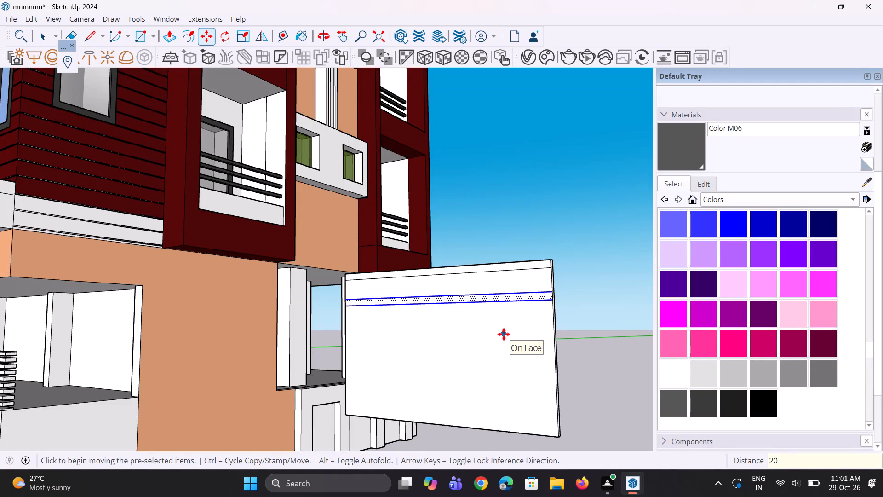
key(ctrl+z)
Copy the panel's top strip face 8" downward and array it as 20 copies.
key(space)
scroll(520, 270, up, 5)
key(space)
key(space)
key(space)
click(529, 265)
scroll(533, 265, up, 3)
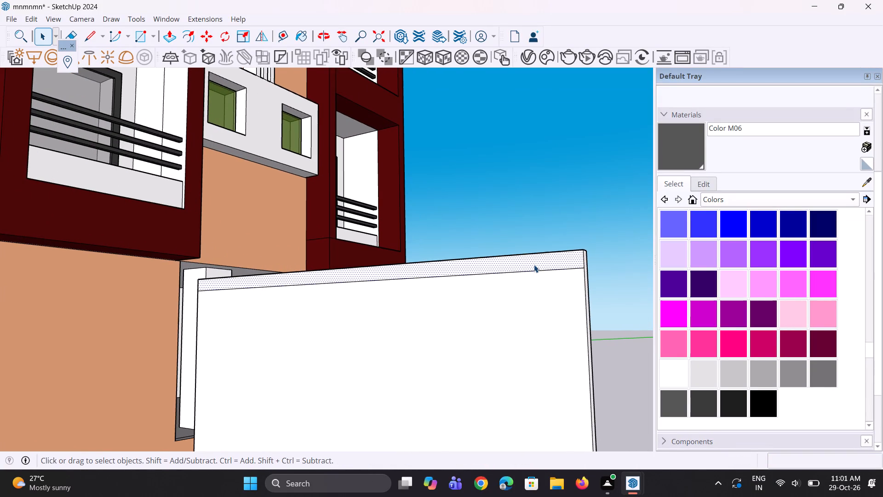
key(m)
scroll(555, 260, up, 2)
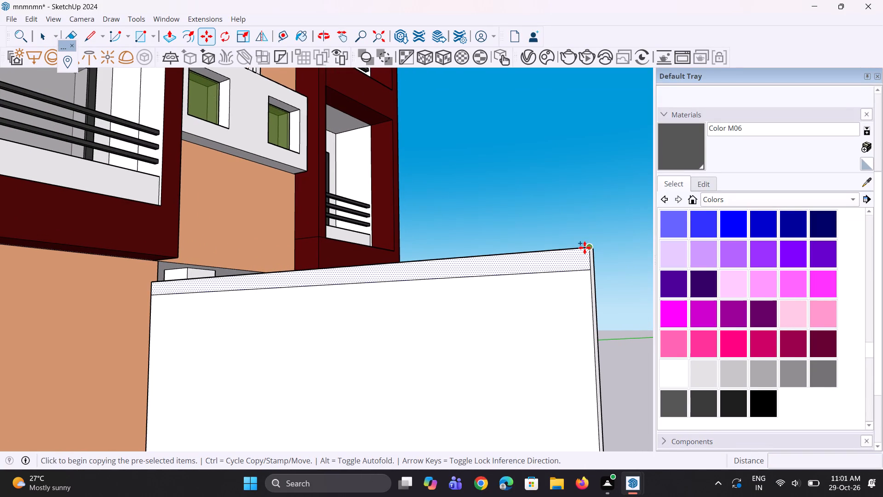
click(585, 248)
key(8)
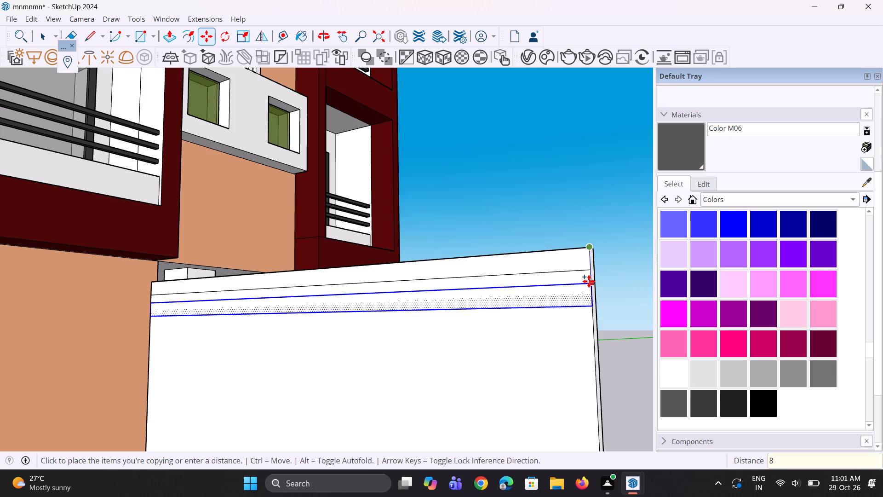
key(shift+quotedbl)
key(Return)
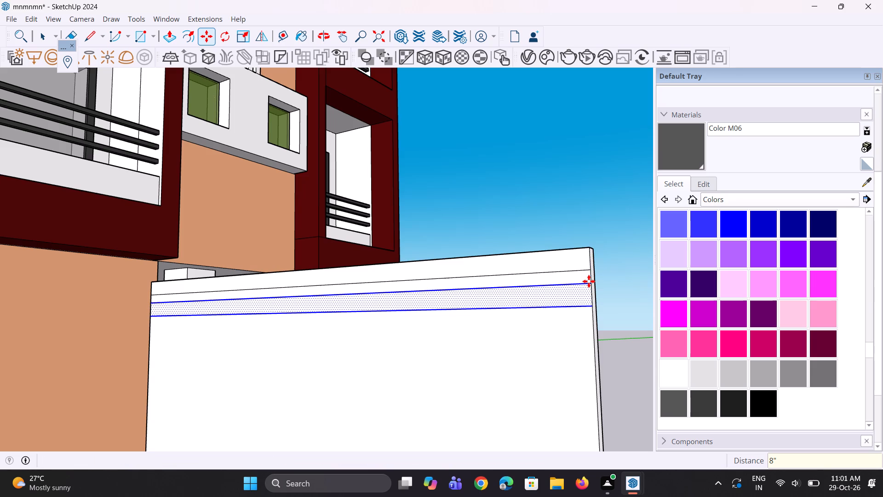
text(*20)
key(Return)
Erase the lowest surplus strip hanging below the freestanding panel, including its leftover end edges.
scroll(562, 281, down, 15)
middle_drag(521, 278, 536, 276)
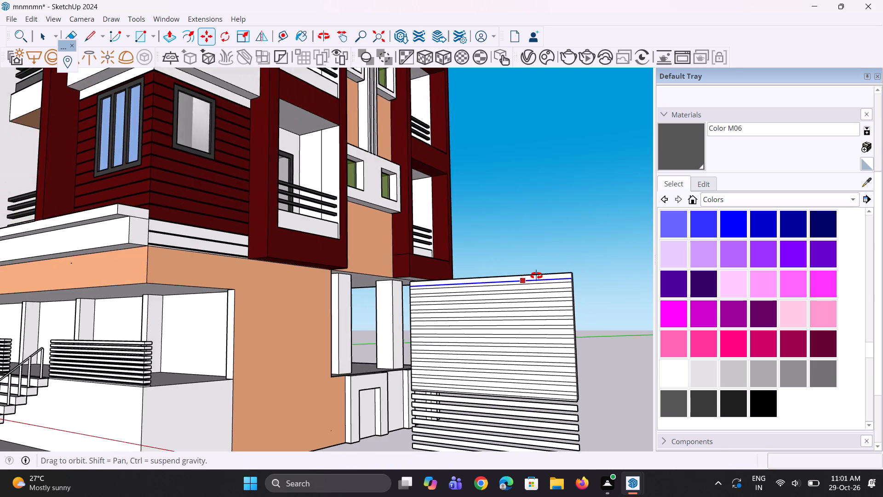
middle_drag(536, 276, 547, 262)
scroll(538, 248, down, 5)
key(space)
scroll(512, 376, up, 5)
key(space)
key(space)
key(space)
scroll(461, 394, up, 6)
key(space)
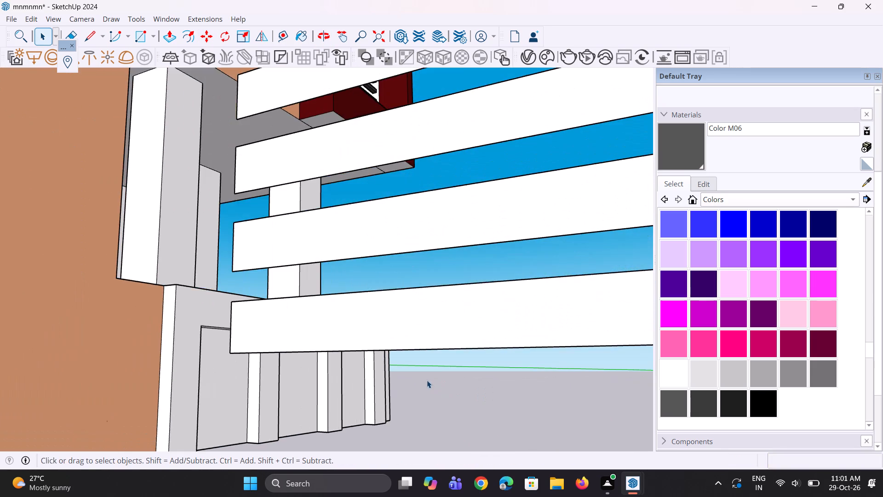
scroll(424, 376, down, 5)
middle_drag(422, 369, 471, 366)
key(e)
scroll(494, 381, up, 3)
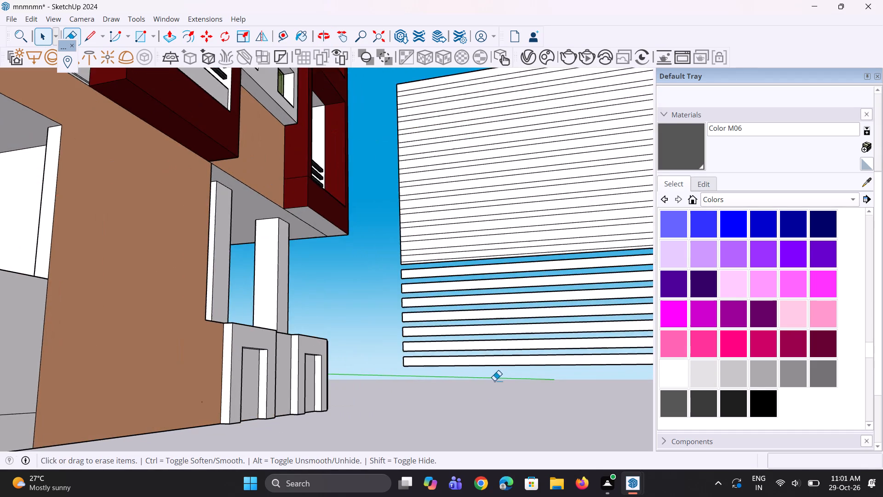
scroll(500, 364, up, 3)
click(500, 364)
click(492, 368)
click(493, 364)
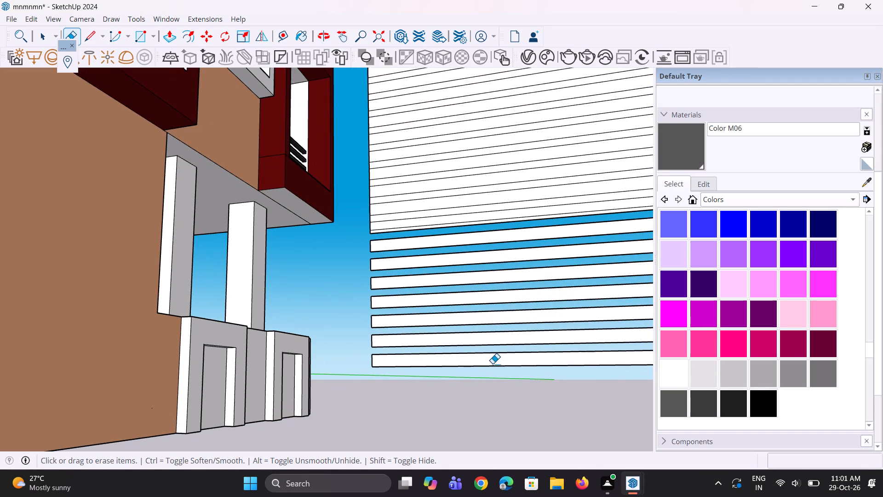
click(491, 365)
scroll(493, 356, up, 1)
click(494, 352)
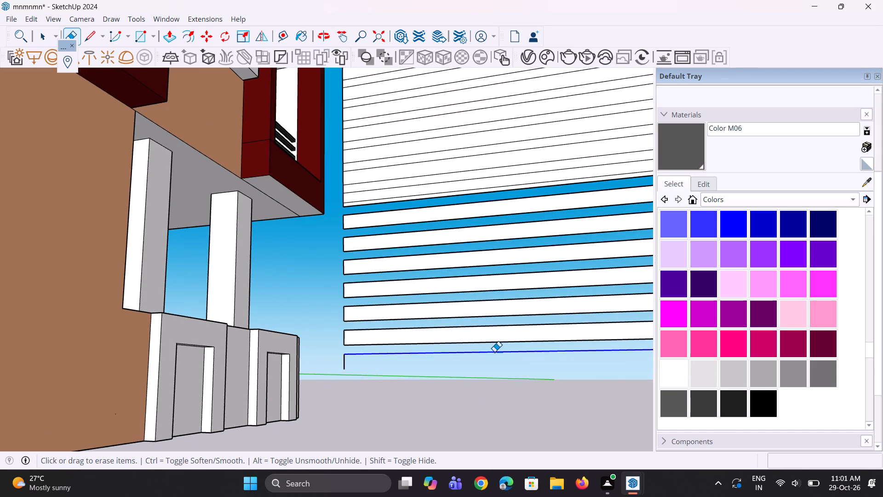
scroll(329, 323, up, 1)
click(349, 370)
scroll(342, 365, down, 5)
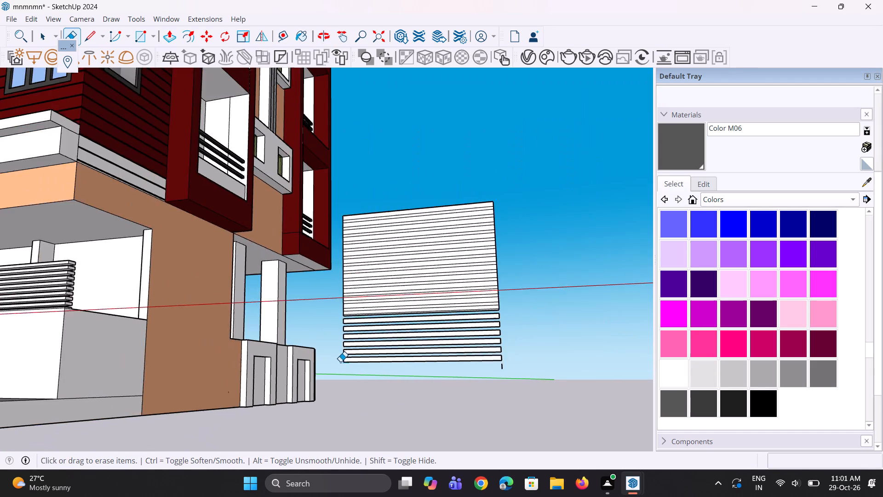
scroll(340, 362, down, 3)
middle_drag(394, 362, 447, 364)
scroll(487, 377, up, 8)
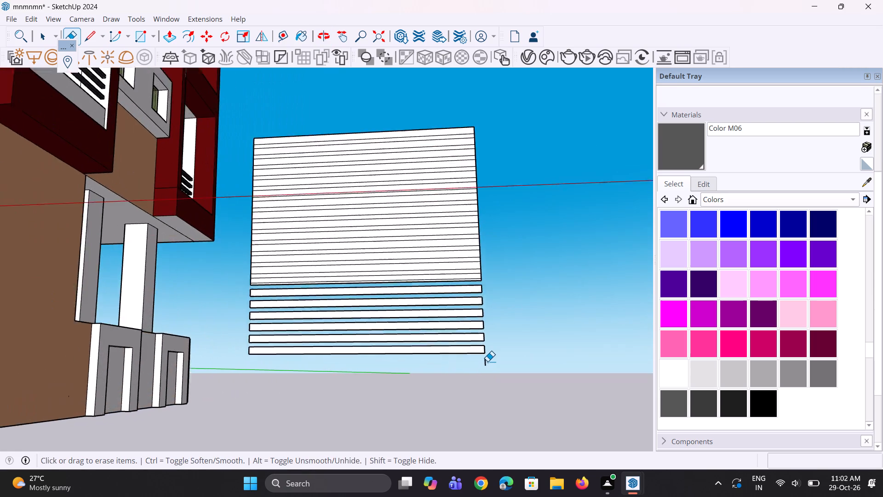
scroll(487, 361, up, 4)
drag(486, 361, 477, 362)
Erase the next two lowest surplus strips below the panel, including their leftover end edges.
click(478, 339)
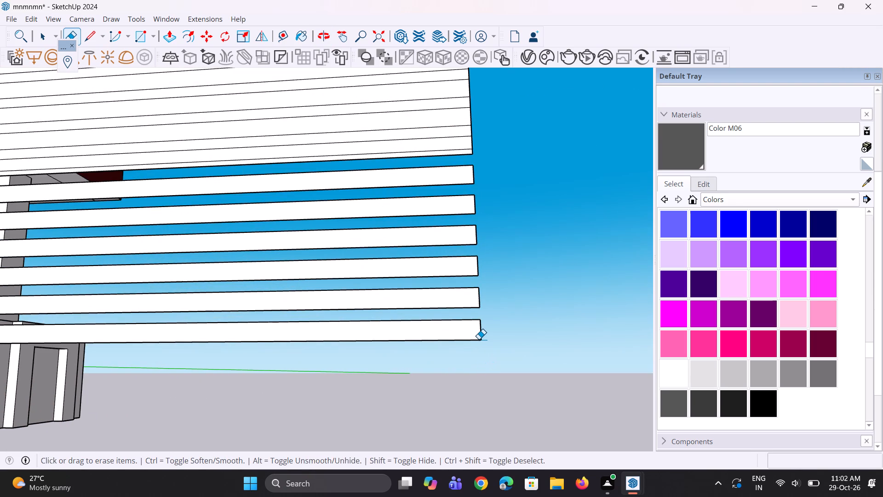
click(479, 323)
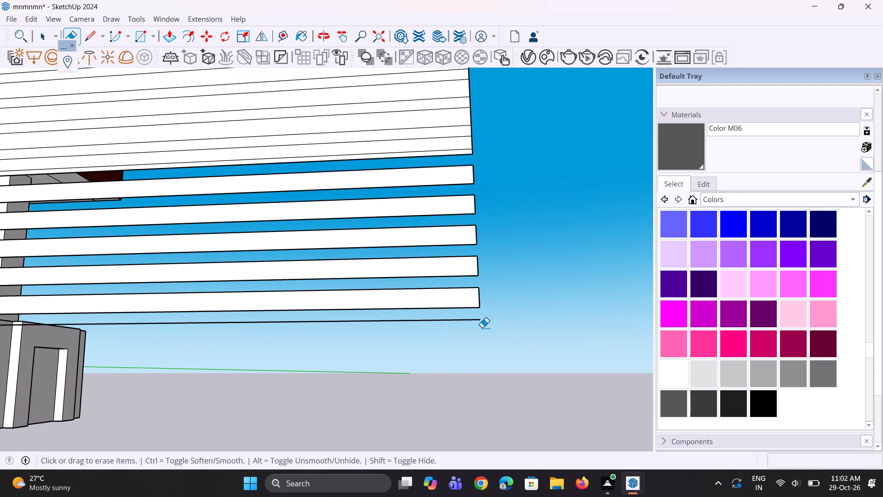
click(476, 322)
scroll(479, 328, down, 4)
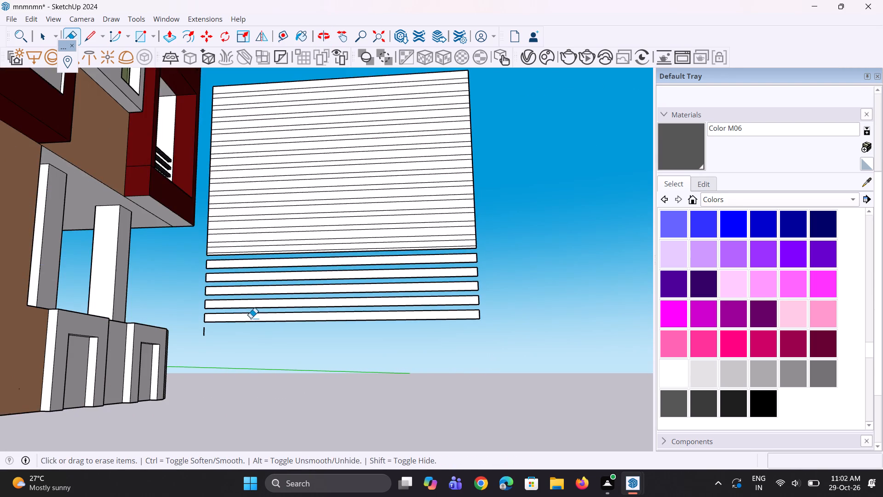
scroll(251, 318, up, 5)
scroll(185, 339, up, 2)
click(133, 329)
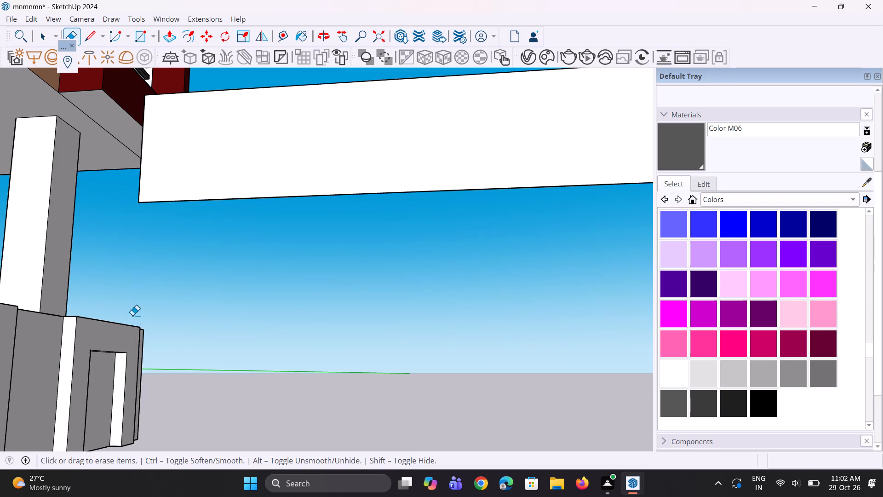
drag(143, 195, 139, 208)
scroll(159, 274, down, 5)
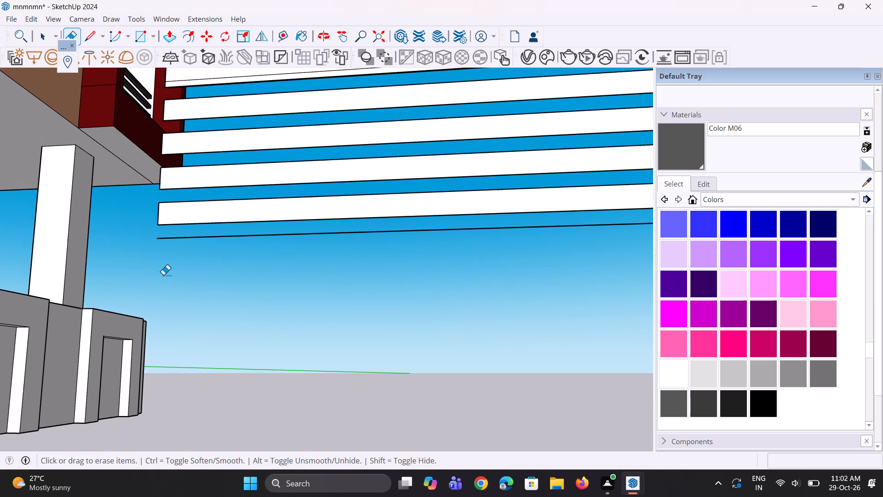
drag(215, 235, 215, 241)
scroll(211, 260, down, 4)
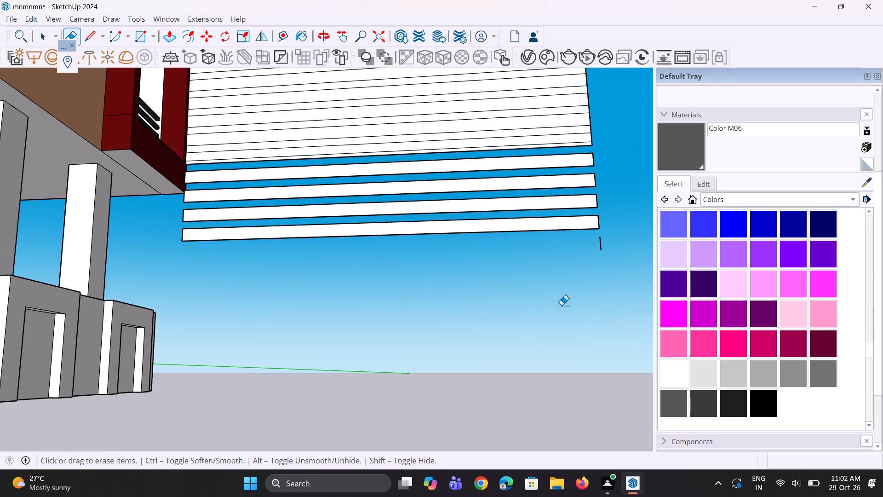
scroll(591, 243, up, 3)
drag(607, 238, 600, 248)
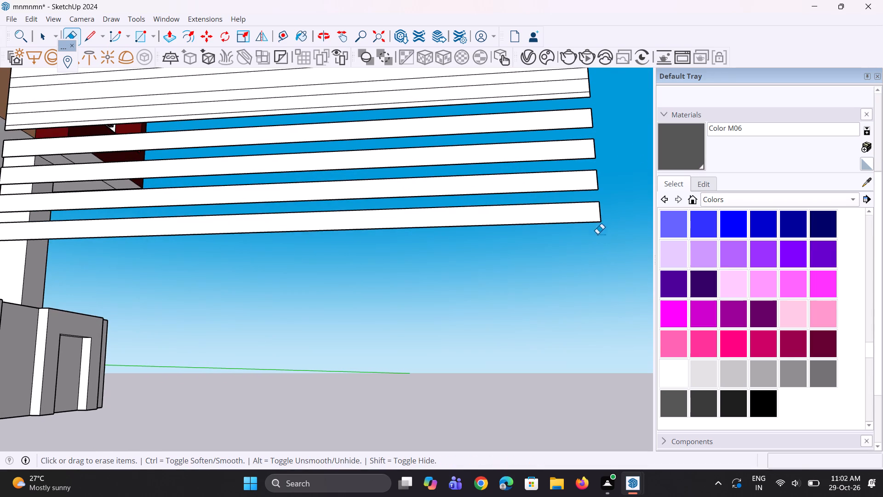
Erase two more surplus strips from the bottom of the array below the panel, including their stray end edges.
drag(596, 216, 599, 226)
drag(601, 210, 601, 214)
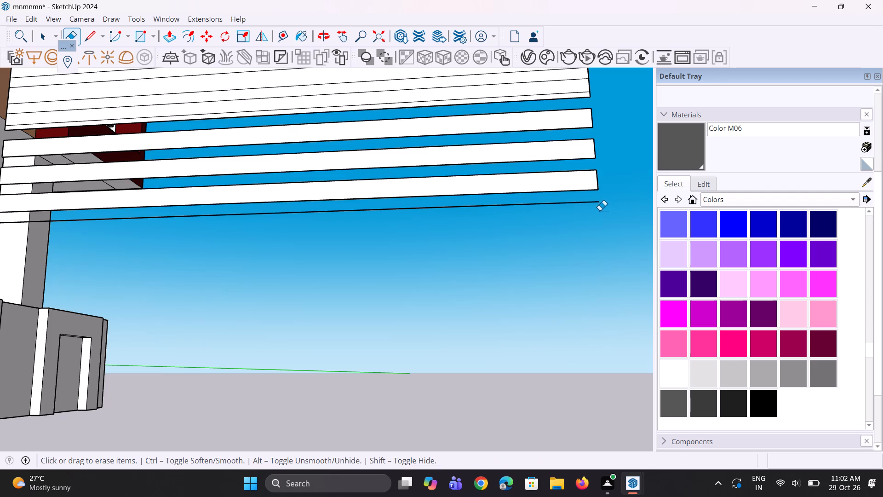
click(592, 202)
scroll(626, 266, down, 3)
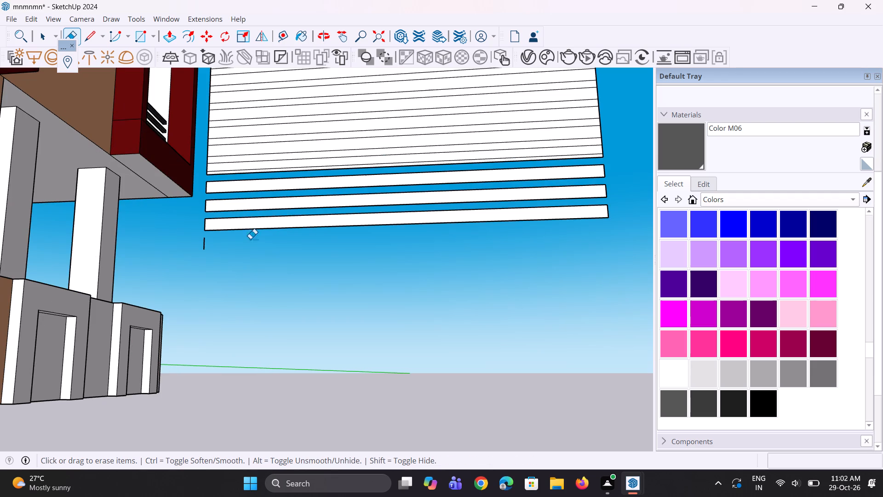
scroll(221, 241, up, 2)
click(199, 247)
click(198, 215)
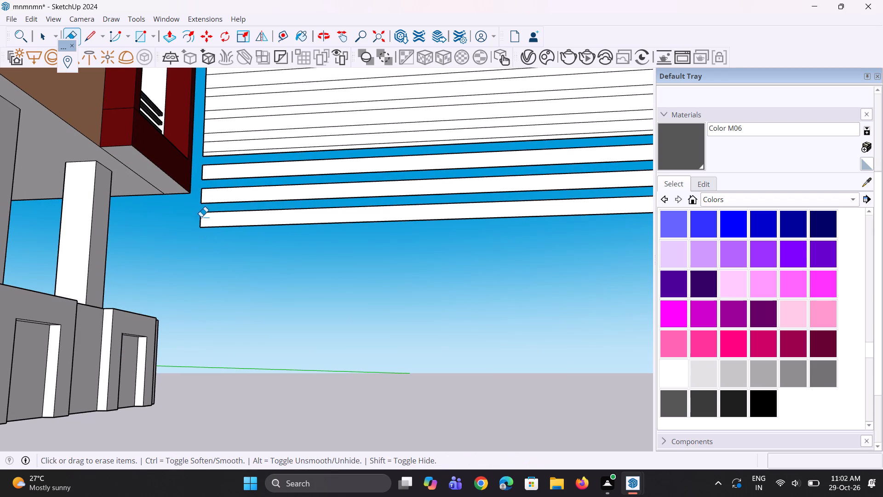
drag(211, 213, 221, 214)
drag(224, 227, 226, 236)
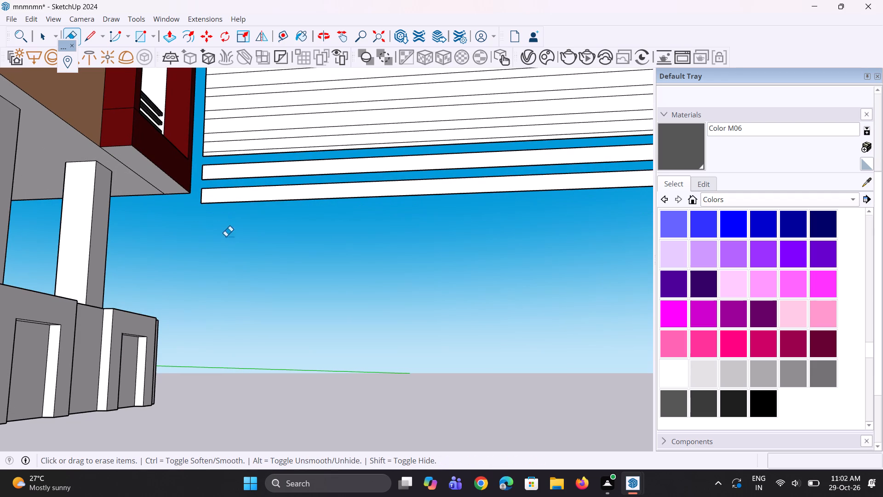
scroll(226, 250, down, 5)
scroll(452, 243, up, 2)
scroll(485, 224, up, 2)
drag(497, 225, 502, 227)
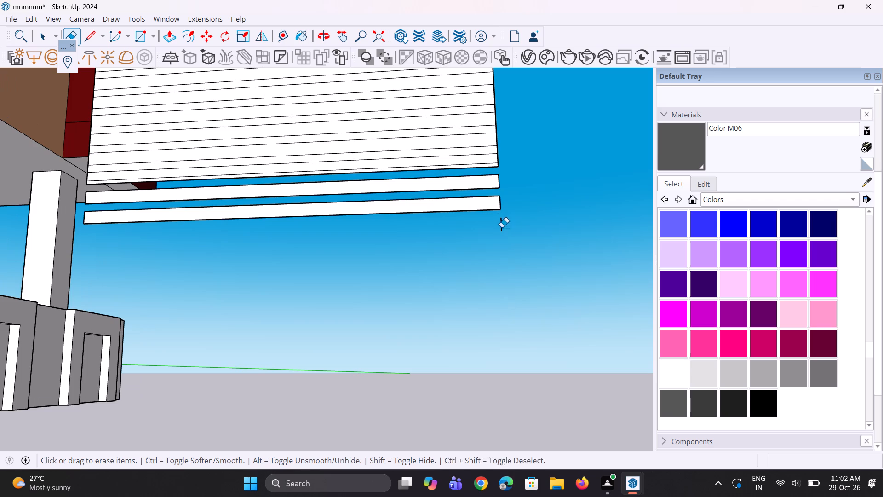
drag(502, 227, 505, 230)
Erase the last two surplus strips directly beneath the panel, undoing the accidental edge softening and clearing all leftover edges.
drag(501, 202, 499, 215)
click(492, 197)
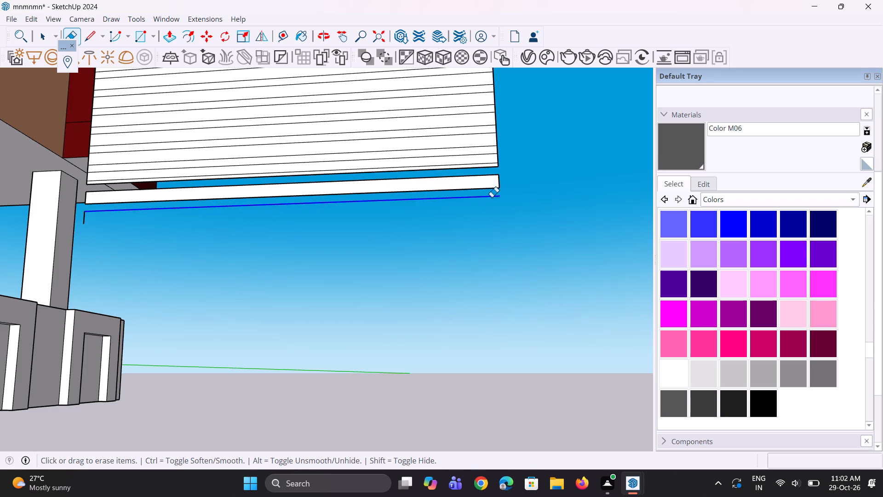
drag(86, 215, 80, 219)
drag(92, 197, 89, 204)
click(104, 194)
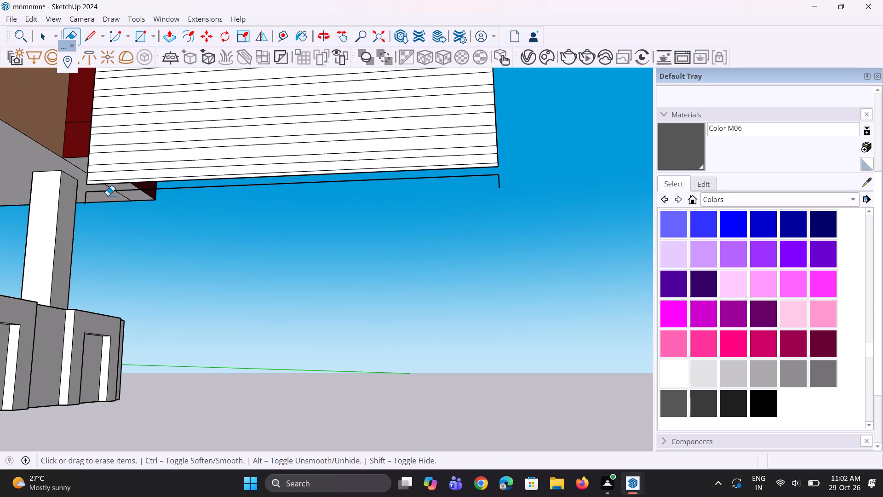
drag(116, 191, 118, 197)
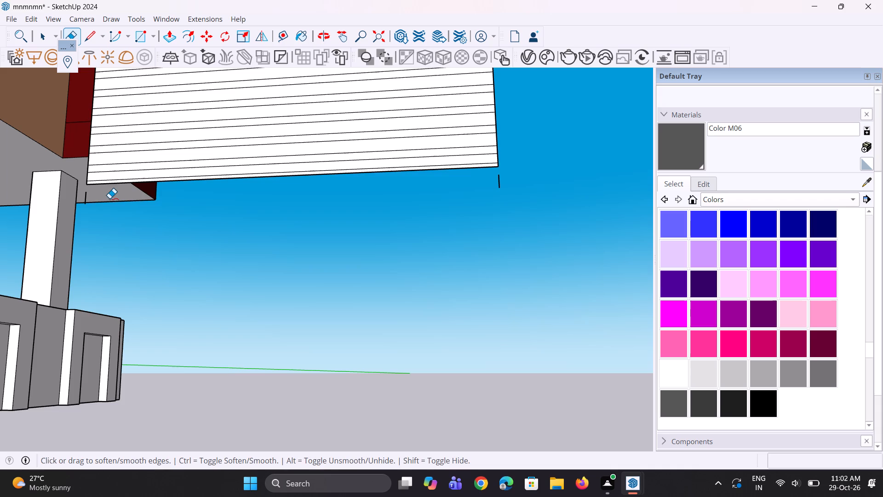
key(ctrl+z)
middle_drag(108, 216, 171, 218)
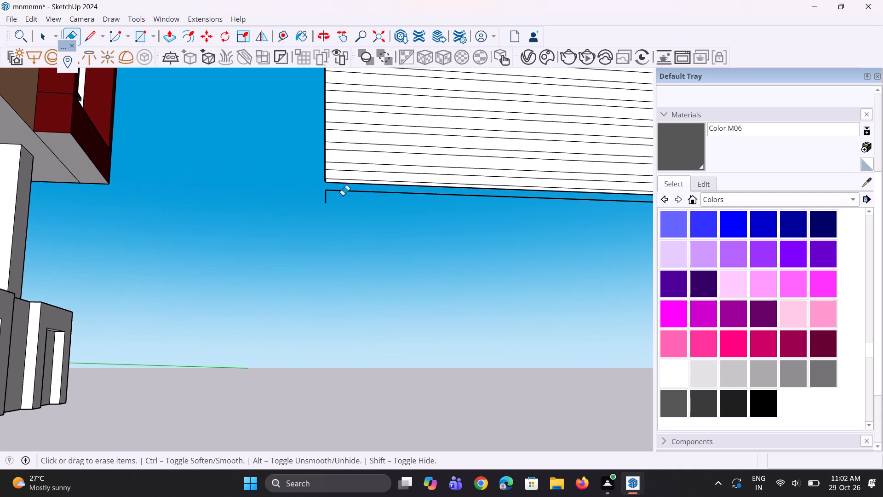
scroll(350, 192, up, 1)
drag(350, 192, 347, 197)
drag(317, 197, 326, 206)
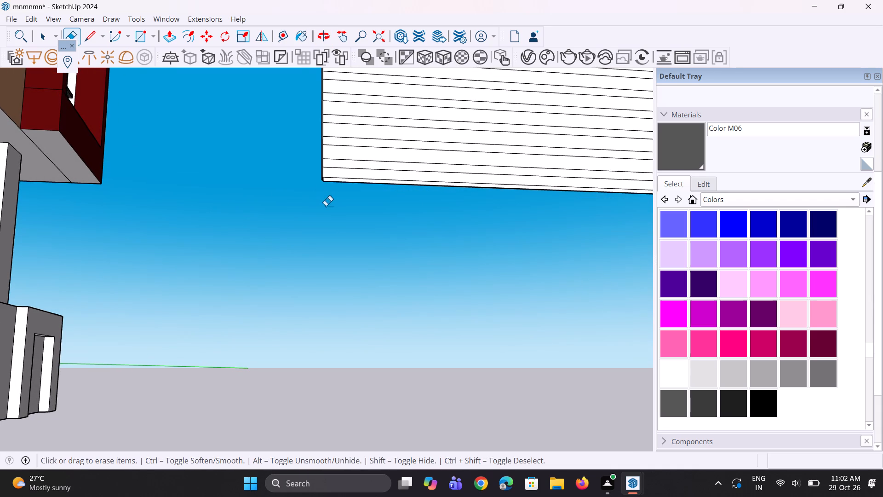
scroll(207, 247, down, 4)
scroll(565, 228, up, 2)
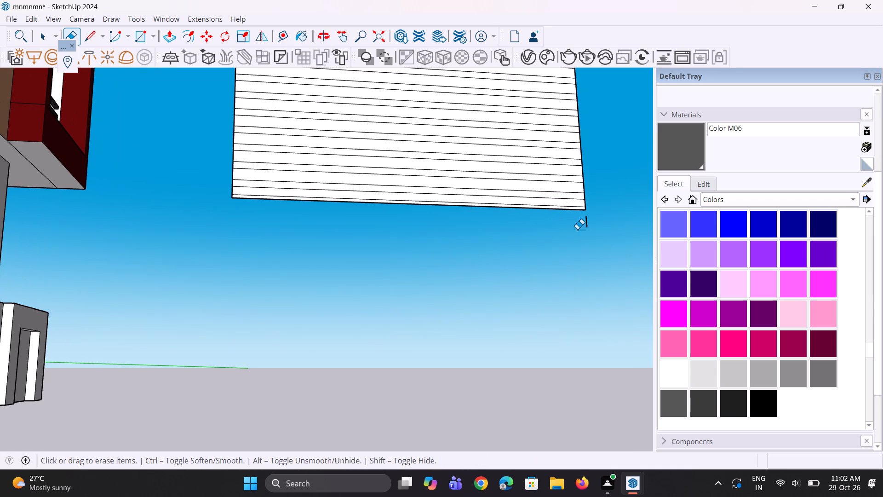
drag(587, 229, 590, 223)
key(space)
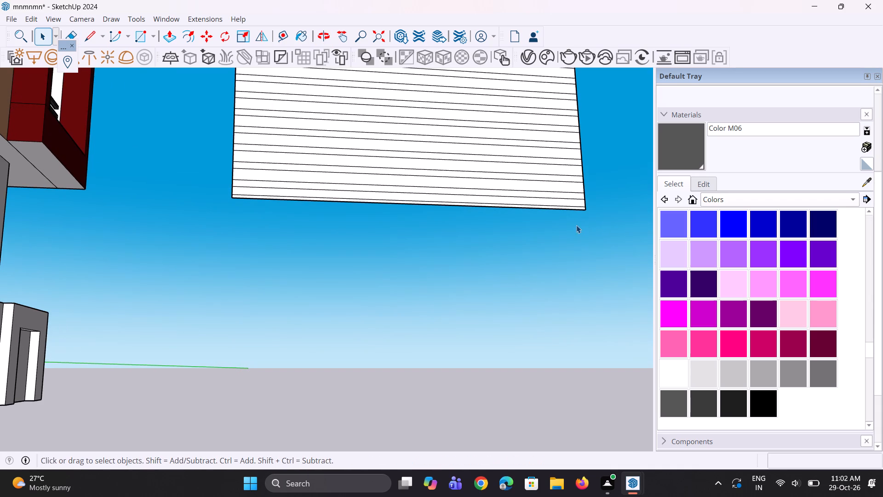
key(space)
key(space)
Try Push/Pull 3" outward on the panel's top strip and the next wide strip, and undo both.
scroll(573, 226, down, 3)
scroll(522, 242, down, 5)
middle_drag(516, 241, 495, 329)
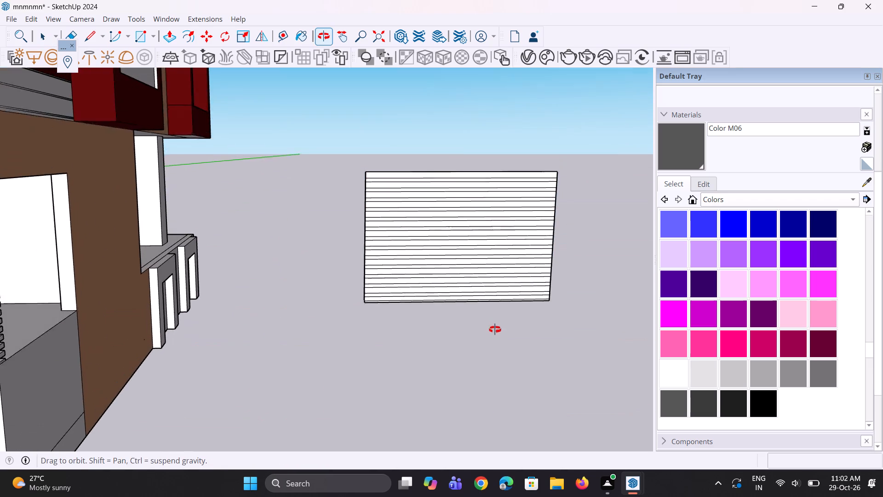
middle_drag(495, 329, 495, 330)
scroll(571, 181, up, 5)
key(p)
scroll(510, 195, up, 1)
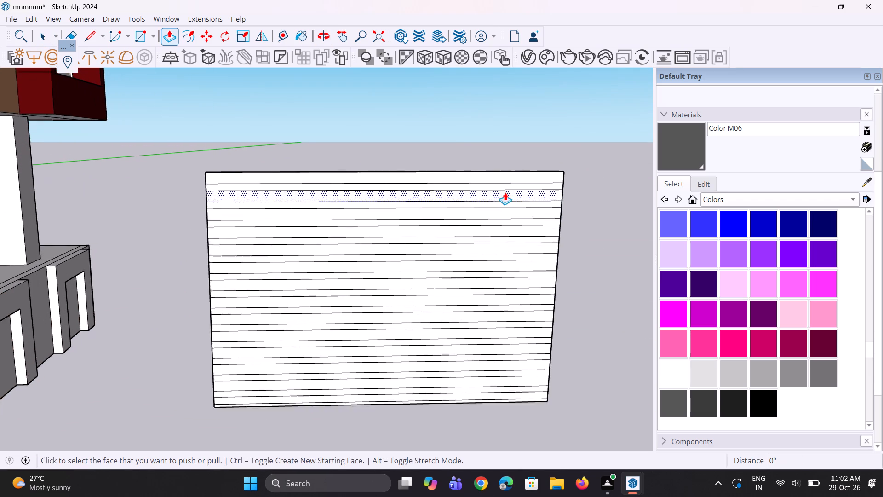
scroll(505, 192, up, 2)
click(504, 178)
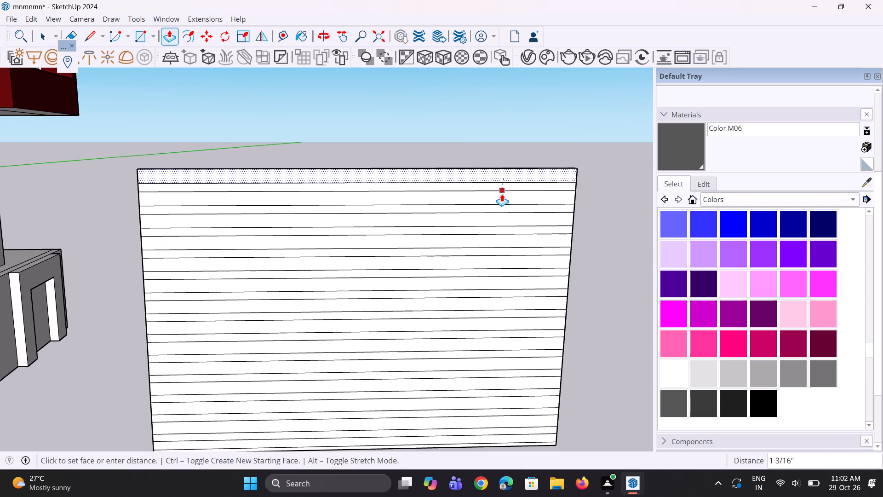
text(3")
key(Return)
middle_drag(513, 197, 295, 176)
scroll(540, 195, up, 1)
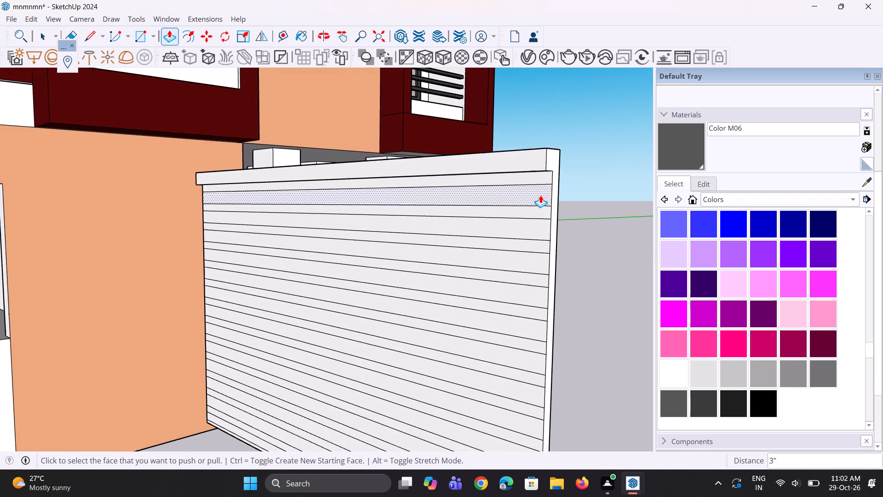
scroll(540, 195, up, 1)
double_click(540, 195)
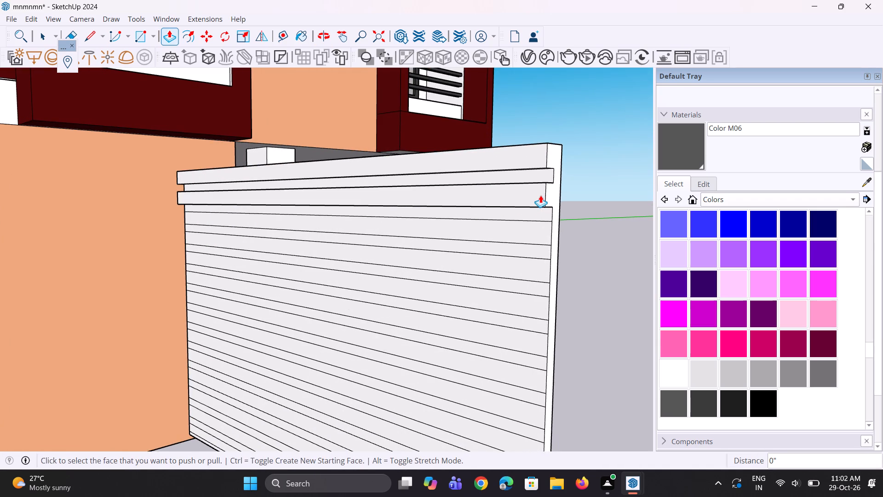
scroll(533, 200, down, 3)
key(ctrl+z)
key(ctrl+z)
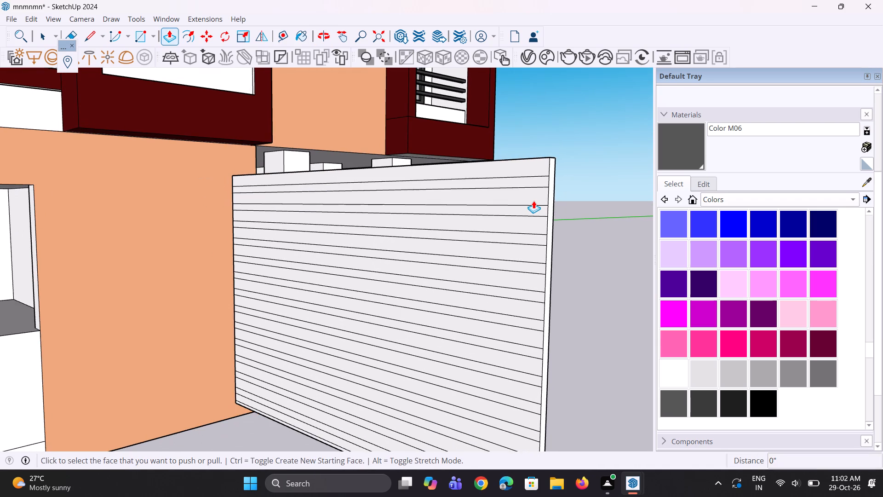
Push/Pull the panel's top wide strip 3" outward and repeat the same extrusion on the next four wide strips below.
click(533, 168)
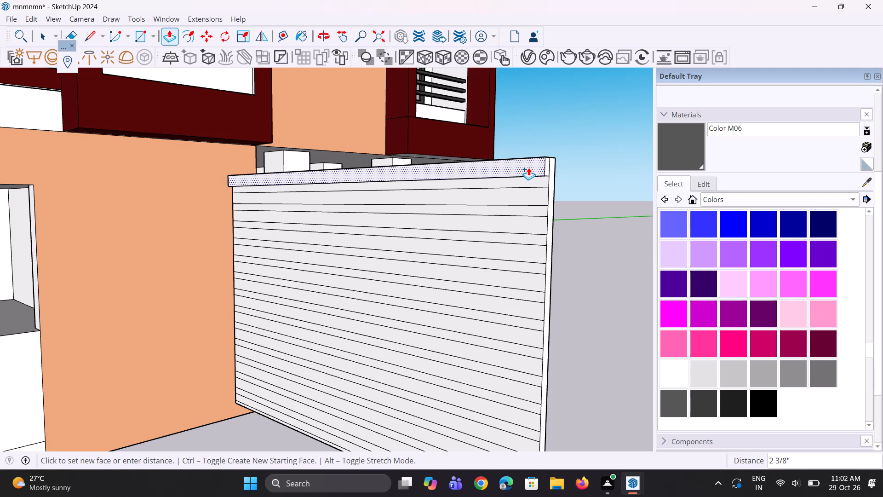
text(3")
key(Return)
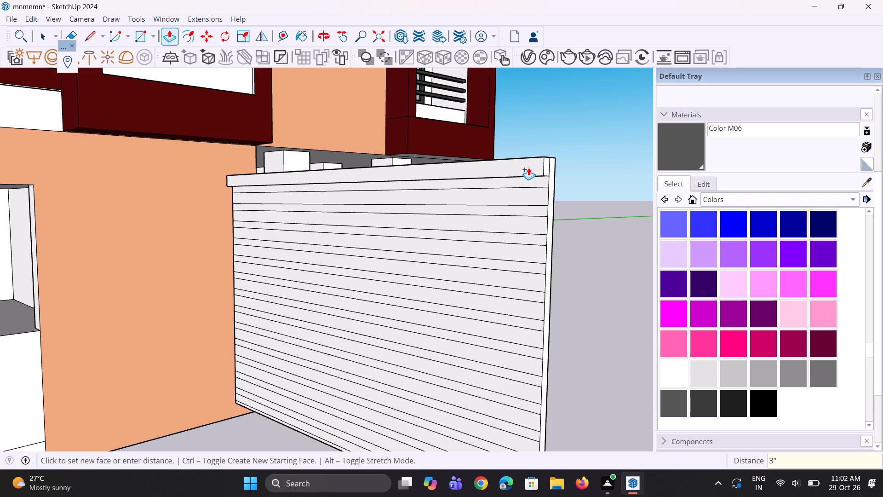
double_click(521, 189)
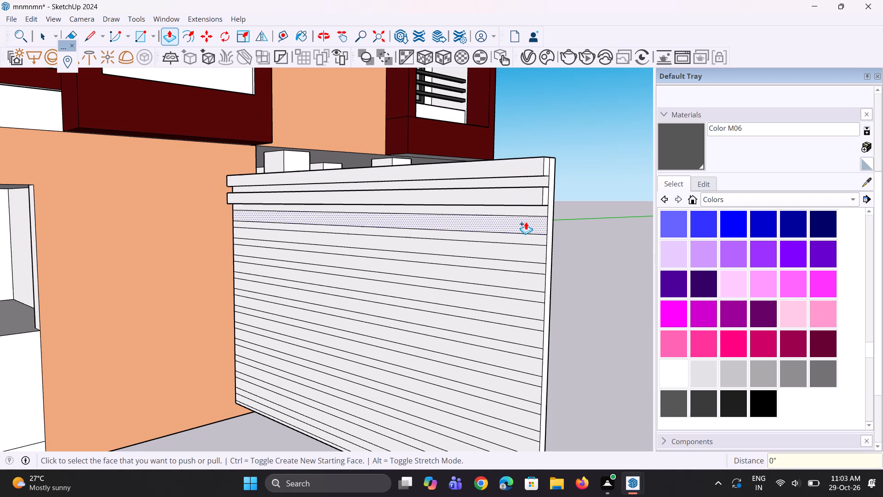
double_click(526, 222)
scroll(524, 157, down, 4)
scroll(522, 260, up, 3)
scroll(531, 211, up, 3)
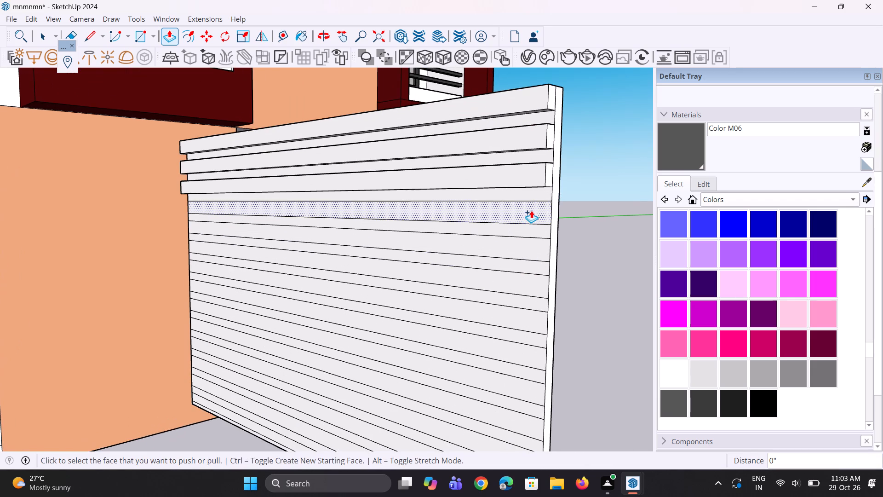
double_click(531, 210)
double_click(536, 243)
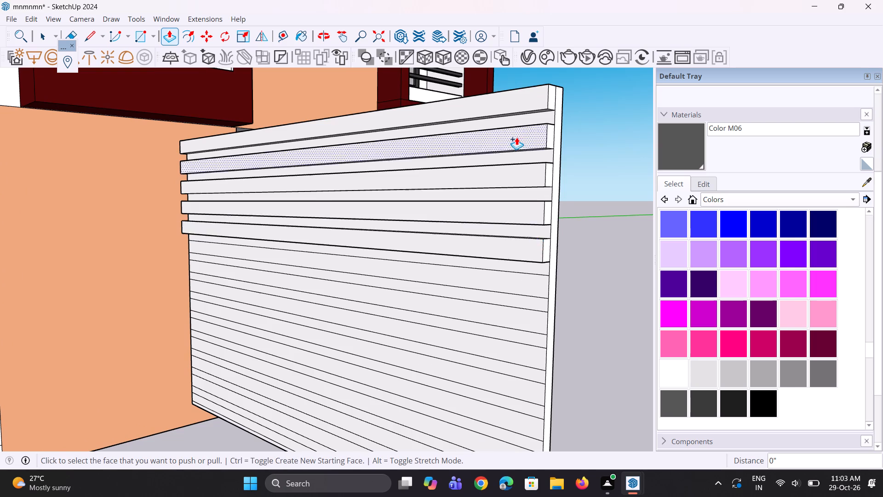
Repeat the 3" outward Push/Pull on the next four wide strips, continuing down the middle of the panel.
scroll(516, 137, down, 4)
scroll(532, 249, up, 7)
double_click(531, 233)
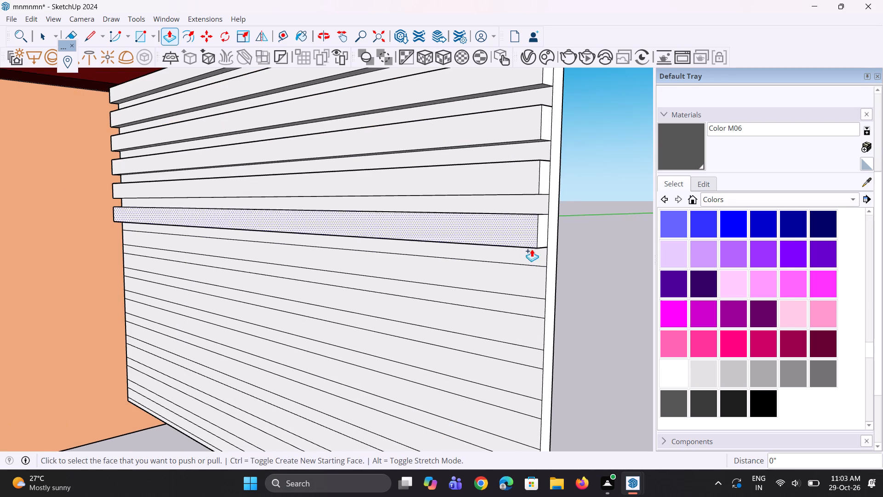
double_click(532, 275)
scroll(532, 232, down, 5)
scroll(527, 323, up, 3)
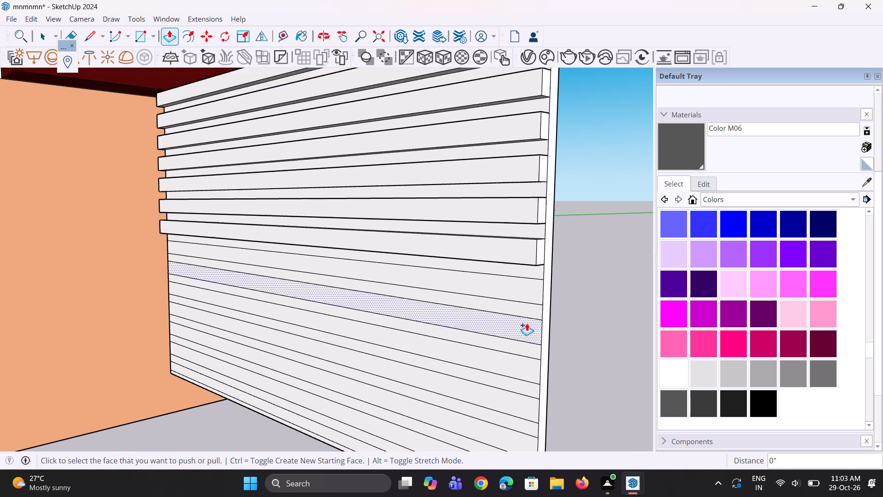
scroll(527, 323, up, 1)
double_click(532, 284)
double_click(529, 322)
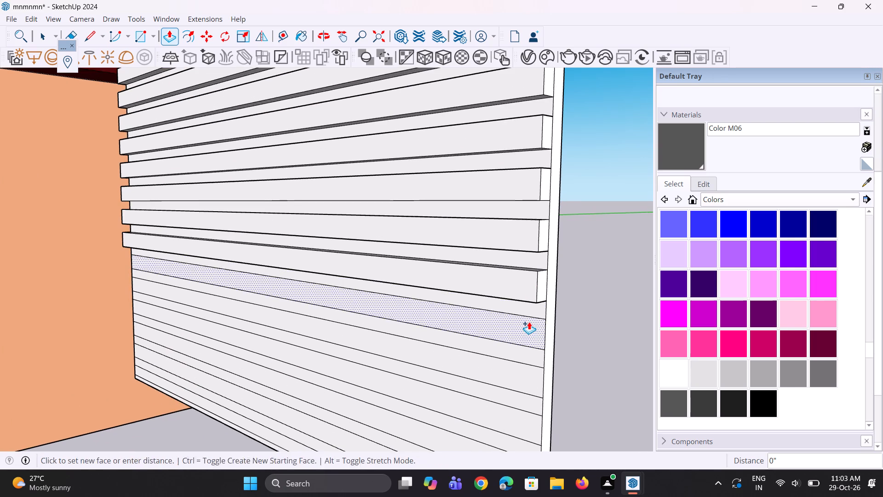
Repeat the 3" outward Push/Pull on the five remaining wide strips down to the panel's bottom.
scroll(489, 273, down, 6)
middle_drag(489, 273, 520, 255)
scroll(484, 204, down, 5)
scroll(503, 324, up, 2)
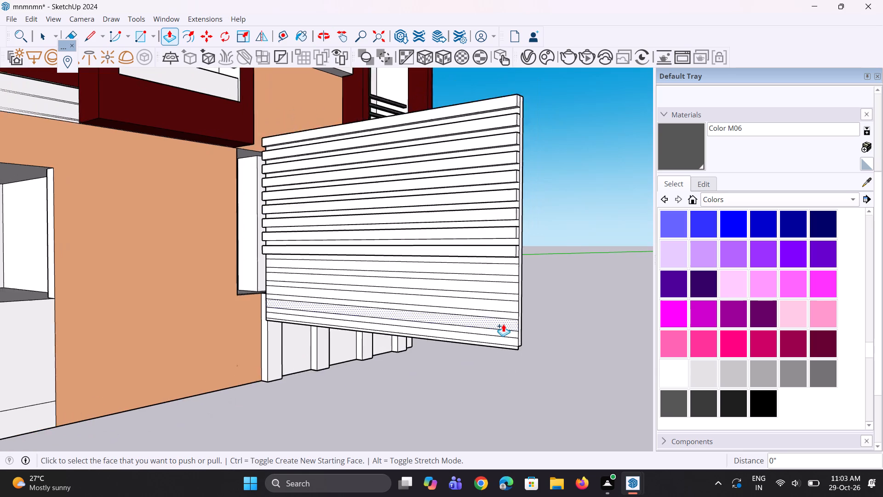
scroll(503, 324, up, 2)
scroll(540, 267, up, 3)
scroll(505, 250, down, 4)
scroll(484, 233, up, 4)
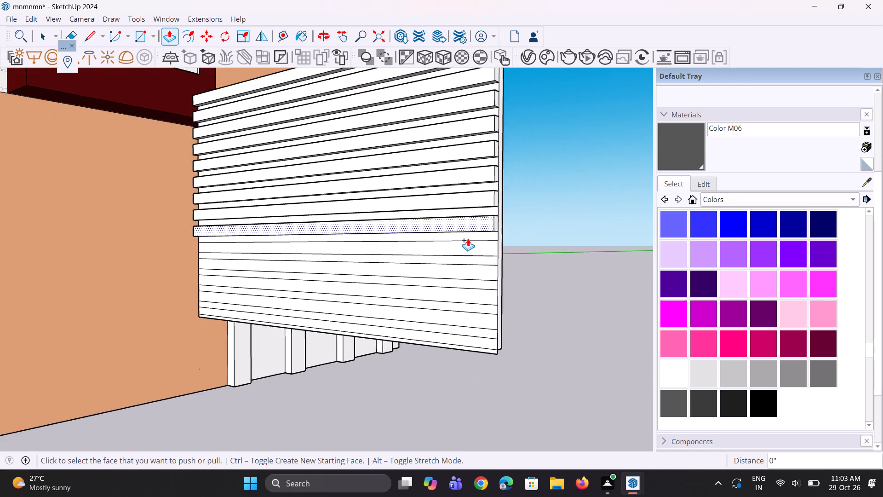
scroll(470, 244, up, 7)
double_click(481, 246)
double_click(507, 307)
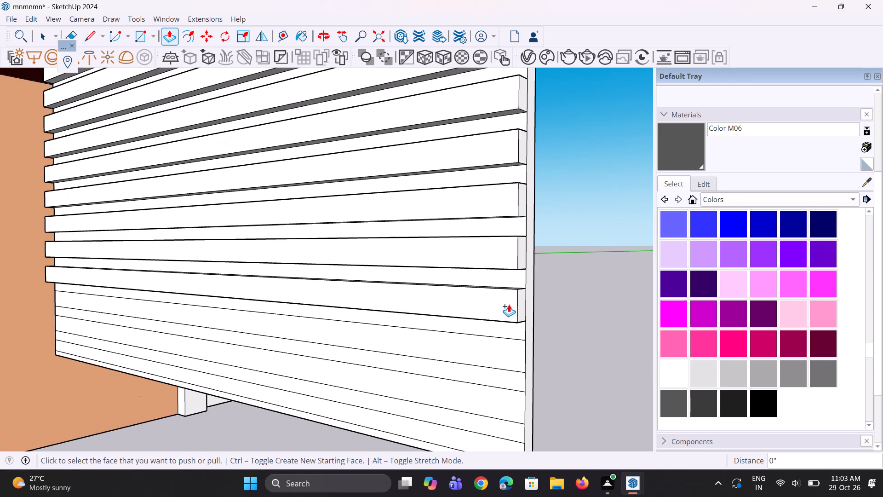
scroll(511, 242, down, 3)
scroll(506, 331, up, 4)
double_click(506, 332)
scroll(521, 208, down, 7)
scroll(516, 313, up, 3)
double_click(516, 307)
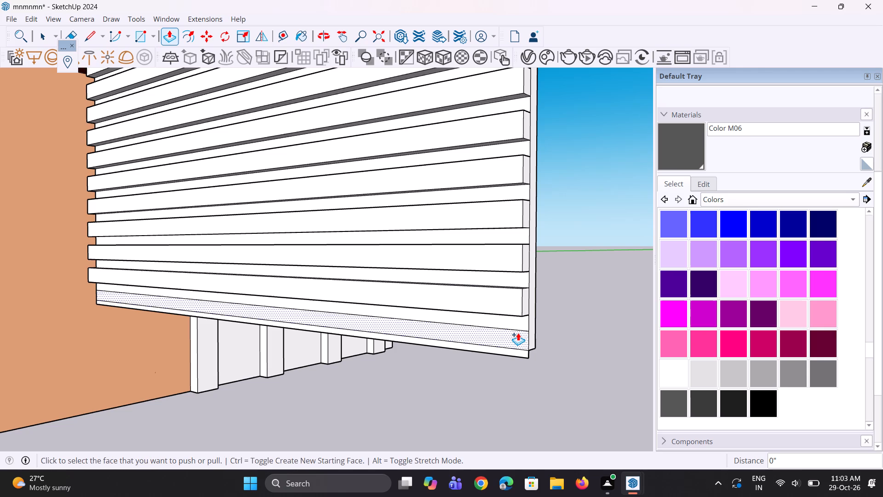
double_click(518, 333)
Erase the thin leftover strip beneath the lowest slat, including the stray edge at its far end.
scroll(518, 333, up, 1)
middle_drag(518, 333, 506, 298)
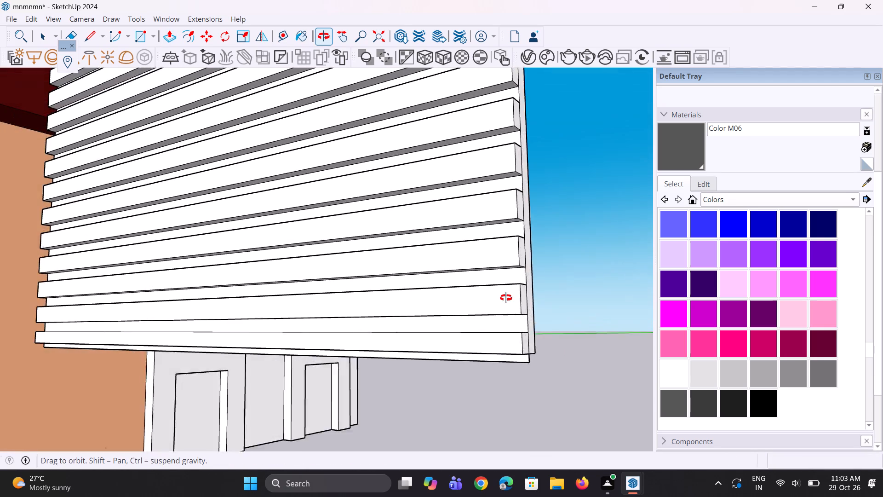
middle_drag(506, 298, 489, 279)
key(space)
scroll(540, 358, up, 3)
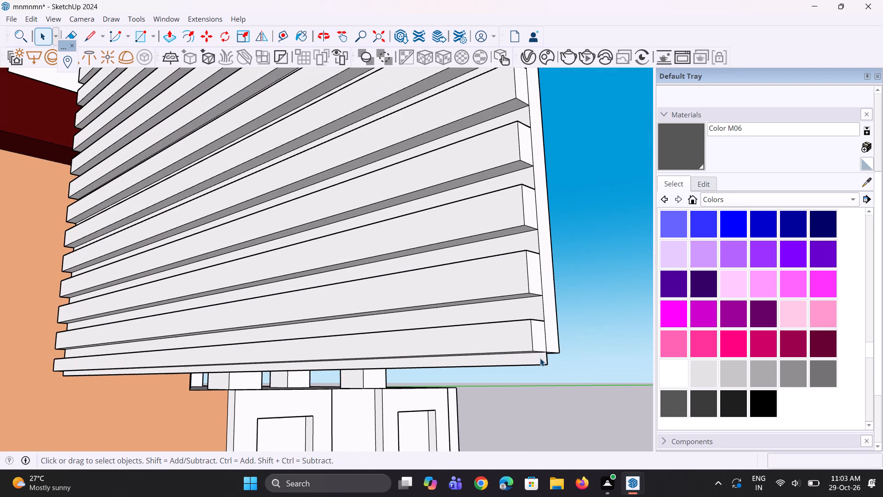
key(e)
scroll(541, 362, up, 1)
click(550, 365)
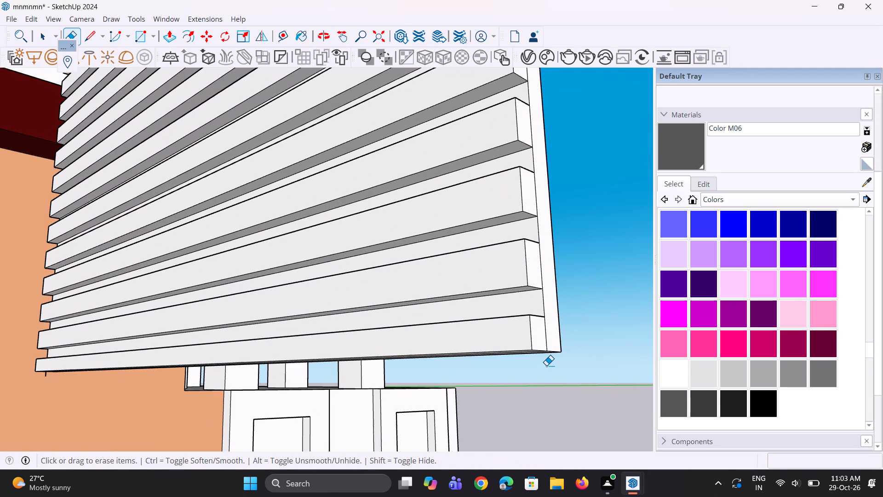
scroll(46, 345, up, 5)
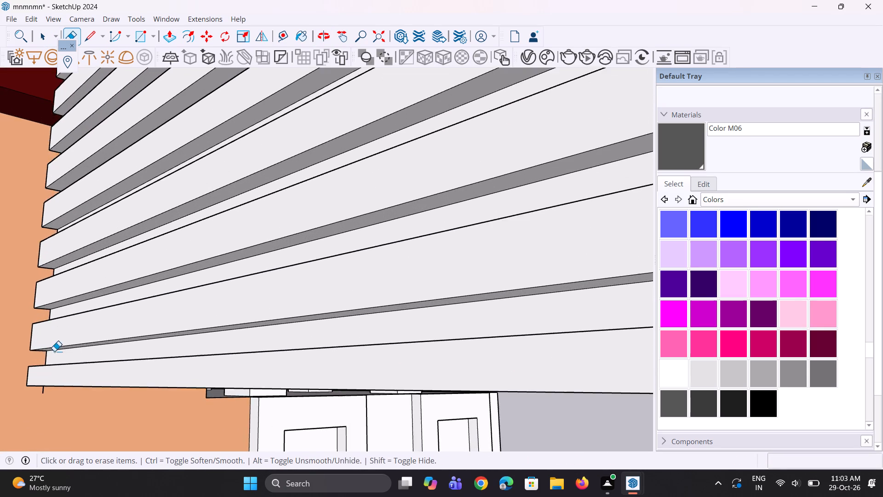
scroll(59, 365, up, 8)
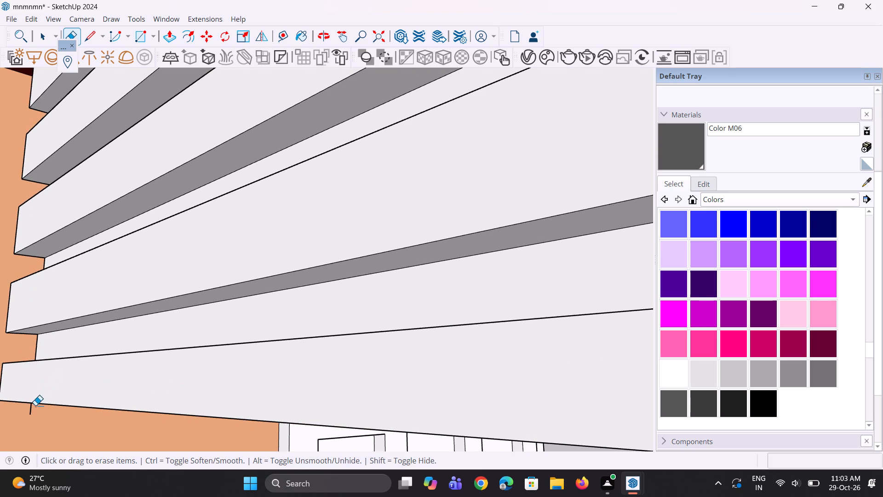
click(31, 414)
Paint the top three recessed bands between the panel's slats with the dark grey Color M06.
middle_drag(111, 375, 233, 375)
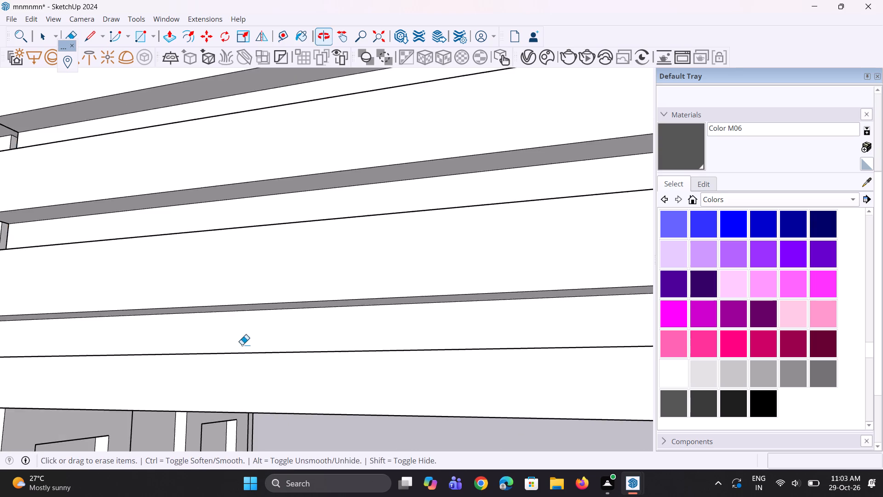
scroll(242, 344, down, 18)
scroll(253, 312, down, 5)
middle_drag(357, 247, 355, 279)
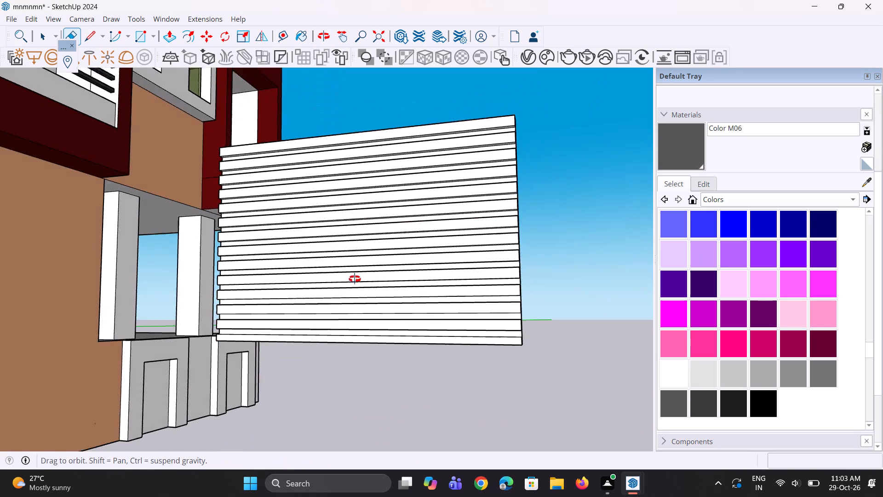
middle_drag(355, 279, 355, 292)
key(space)
key(space)
click(690, 149)
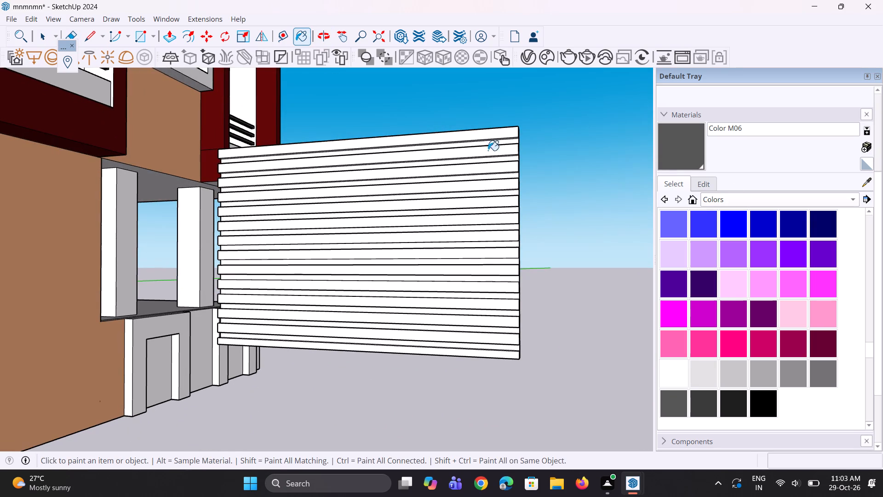
scroll(373, 144, up, 3)
scroll(581, 212, up, 3)
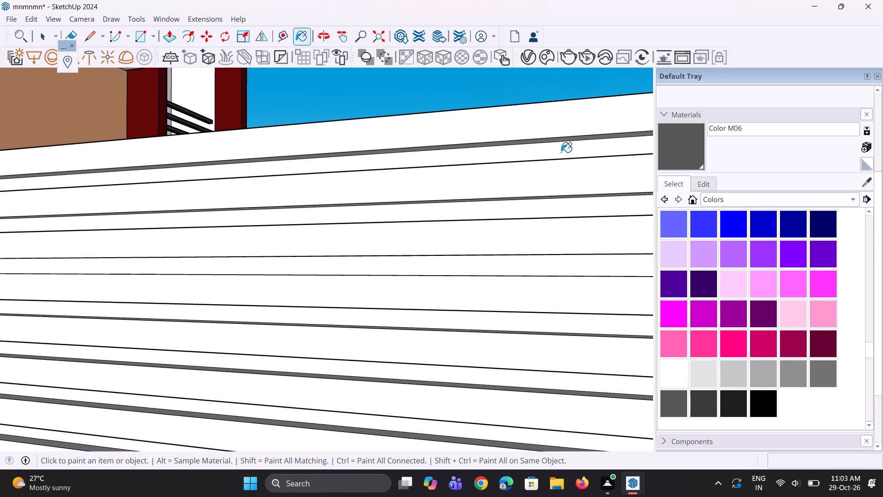
click(561, 152)
middle_drag(495, 173, 376, 171)
scroll(368, 162, down, 4)
scroll(359, 200, up, 2)
click(359, 202)
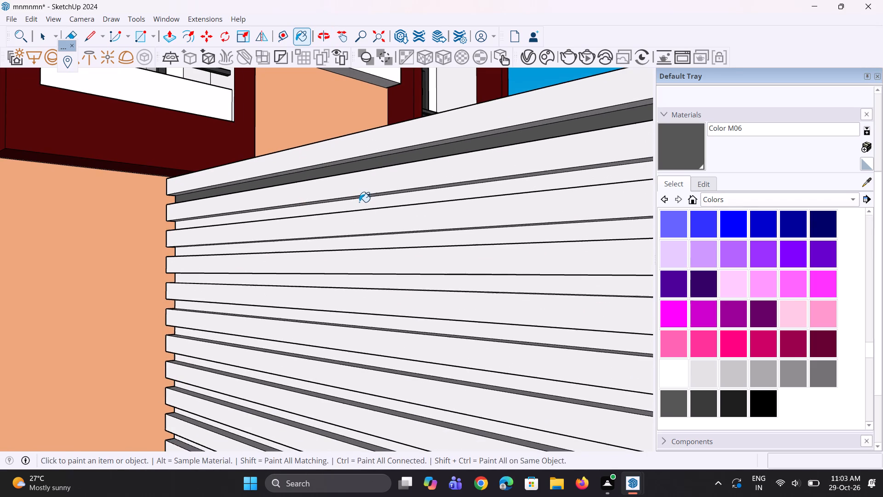
click(373, 241)
Paint the fourth to seventh recessed bands between the slats, counted from the panel's top, with Color M06.
scroll(347, 191, down, 8)
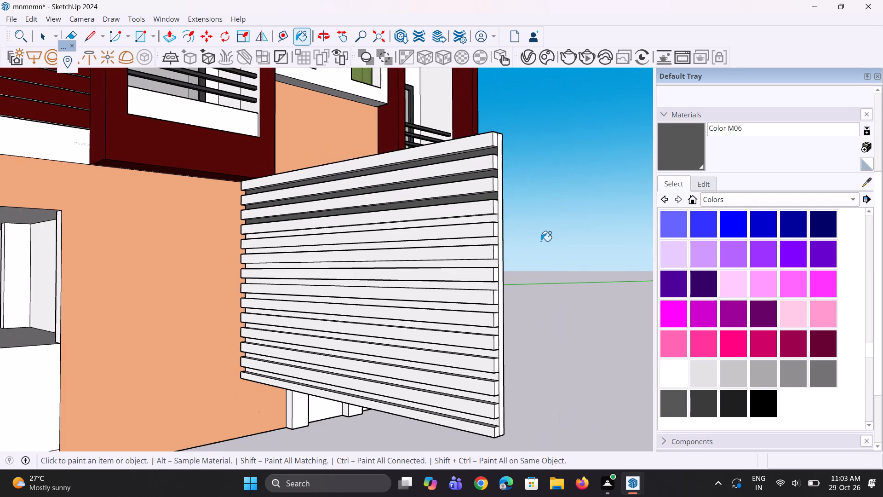
scroll(541, 241, up, 3)
scroll(457, 223, down, 2)
scroll(301, 215, up, 3)
scroll(350, 217, up, 2)
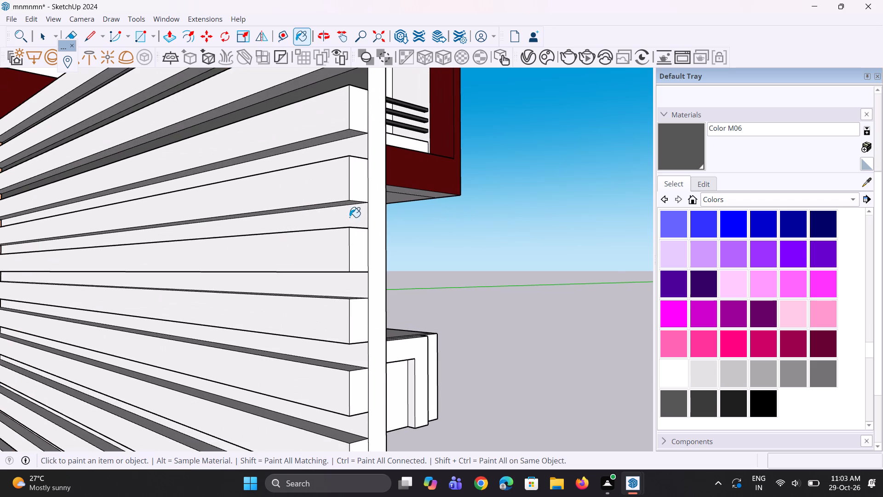
click(352, 218)
click(361, 275)
scroll(388, 214, down, 4)
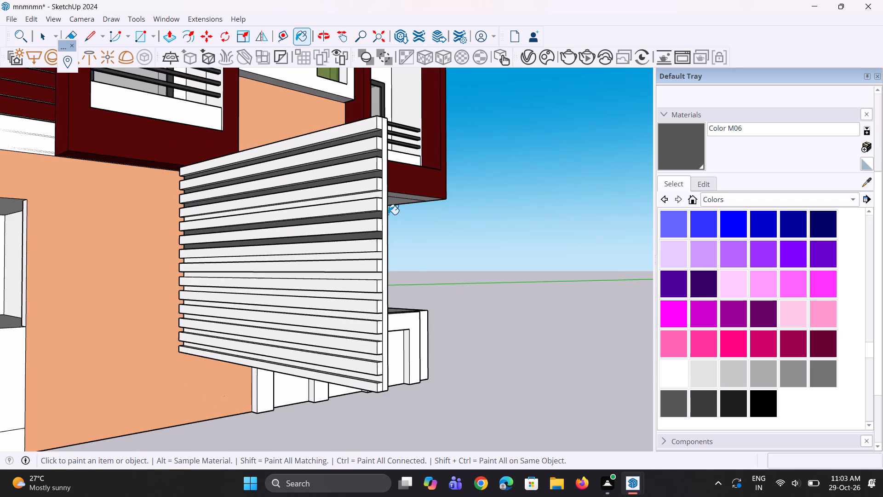
scroll(388, 214, down, 3)
scroll(381, 203, up, 6)
click(381, 199)
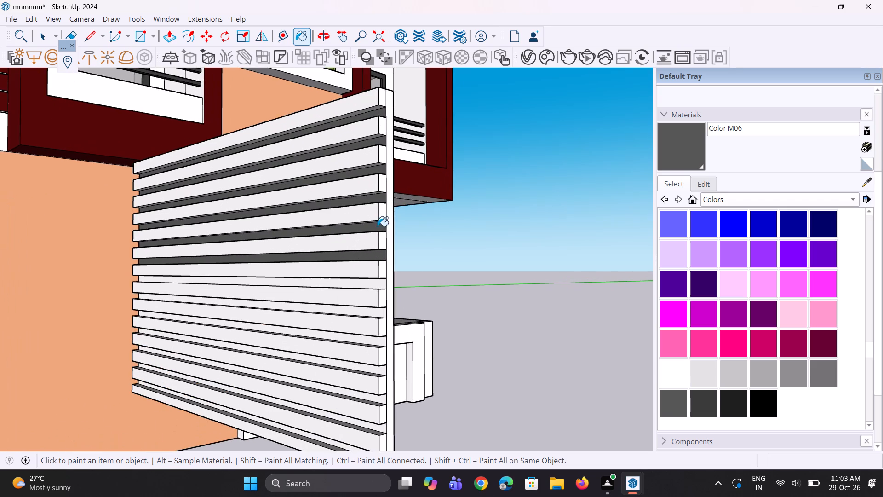
click(375, 283)
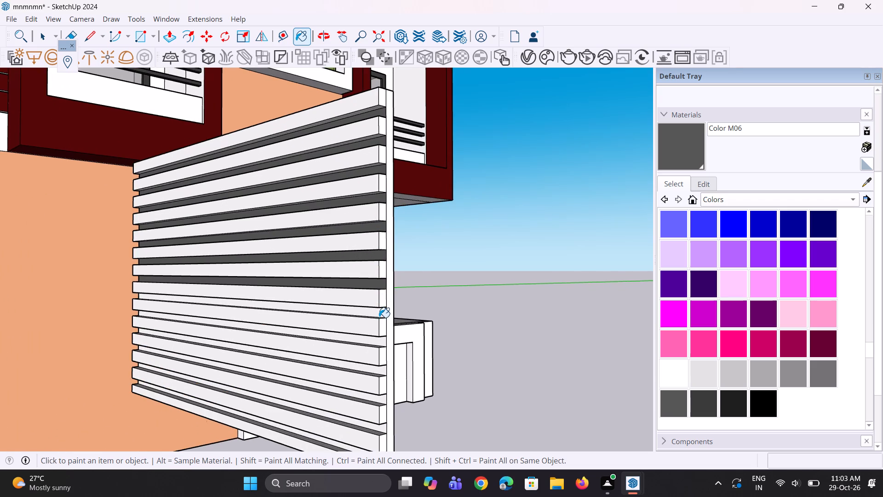
Paint the eighth to eleventh recessed bands between the slats, counted from the panel's top, with Color M06.
click(379, 318)
click(381, 315)
scroll(378, 265, down, 4)
scroll(360, 343, up, 9)
click(389, 299)
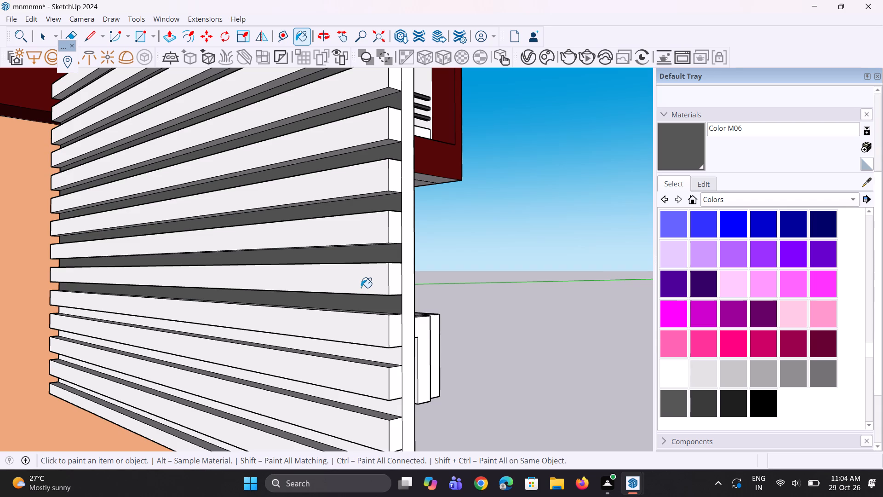
scroll(356, 242, down, 1)
scroll(341, 314, up, 3)
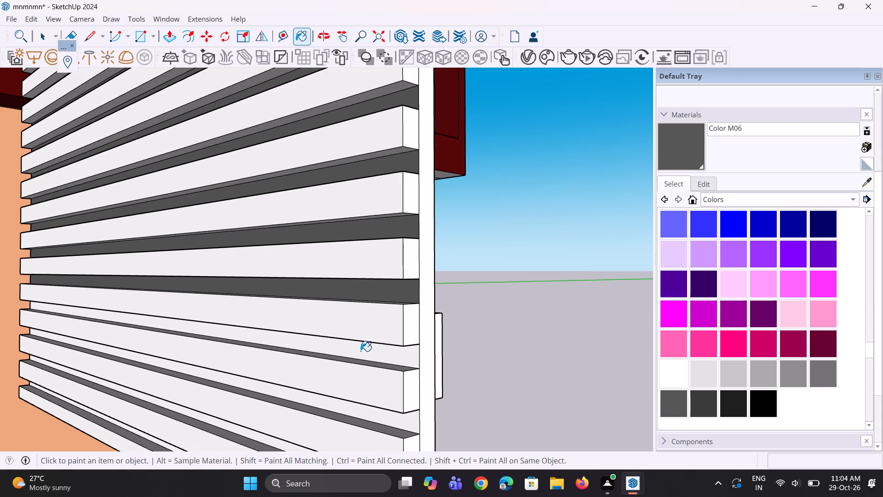
click(361, 351)
scroll(353, 327, down, 1)
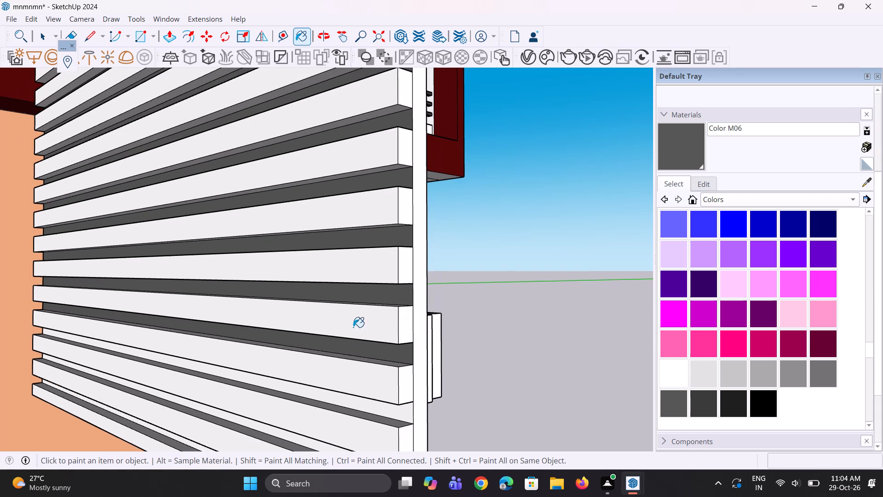
scroll(350, 320, down, 3)
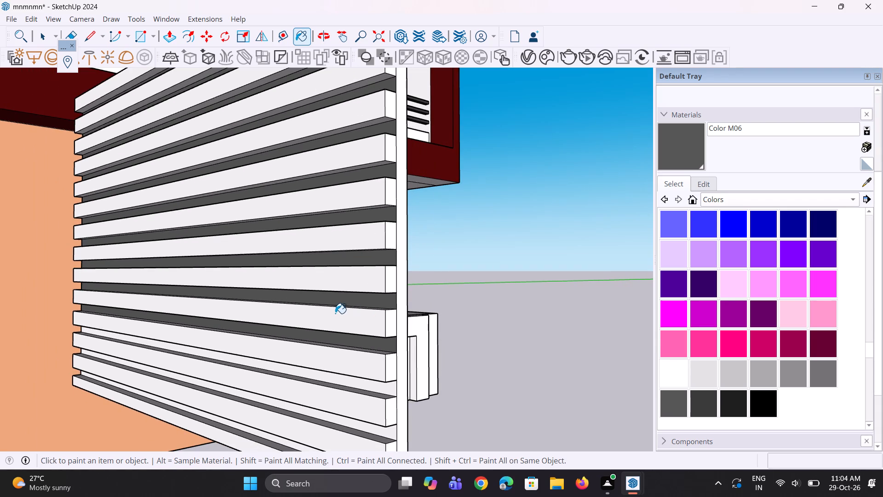
scroll(342, 292, down, 2)
scroll(328, 356, up, 3)
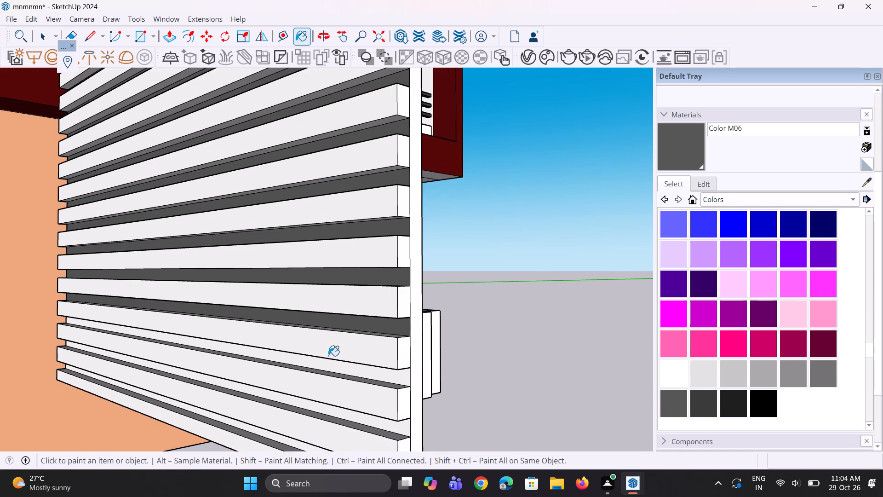
scroll(348, 347, up, 1)
click(363, 377)
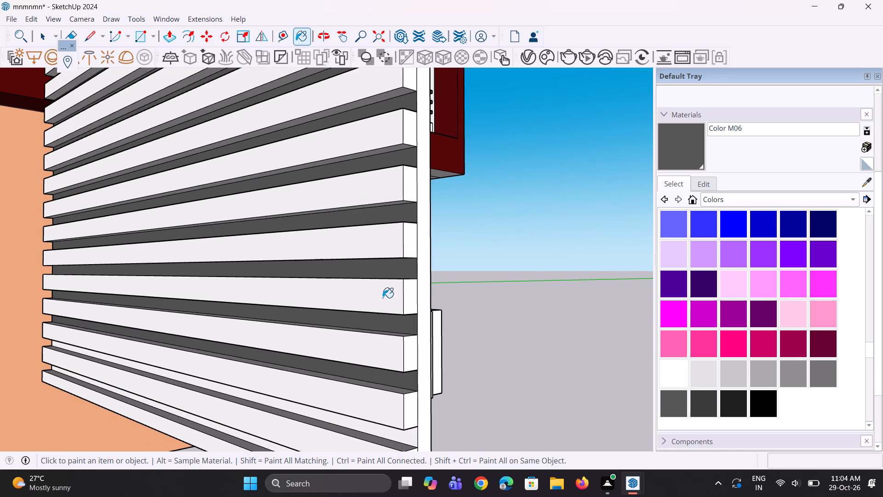
scroll(383, 297, down, 5)
scroll(384, 246, down, 1)
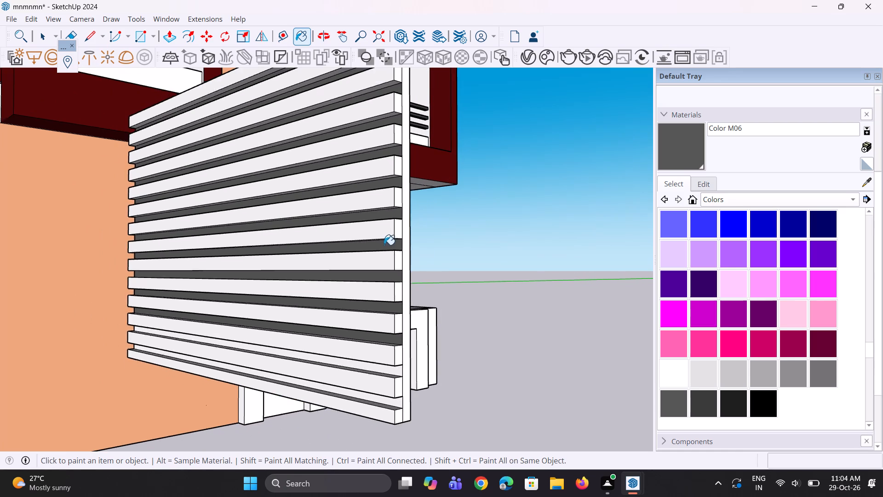
scroll(384, 245, down, 1)
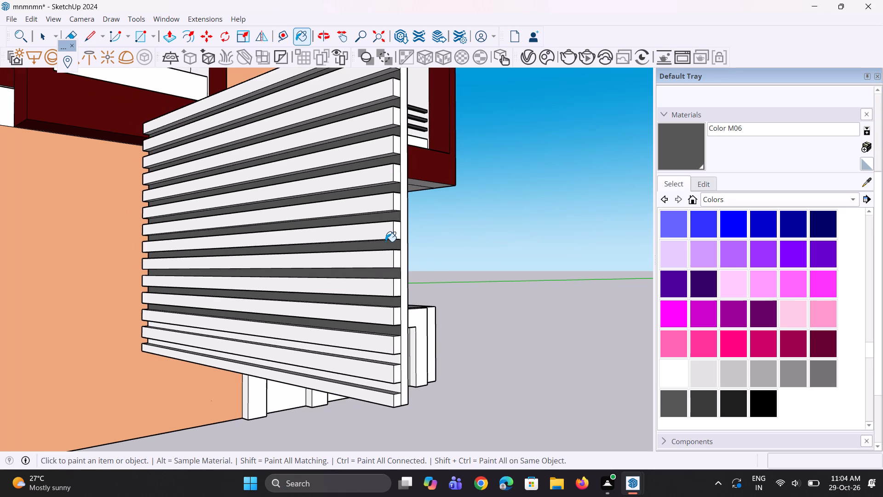
Paint the last two recessed bands near the panel's bottom, between the lowest three slats, with Color M06.
scroll(392, 344, up, 5)
click(394, 369)
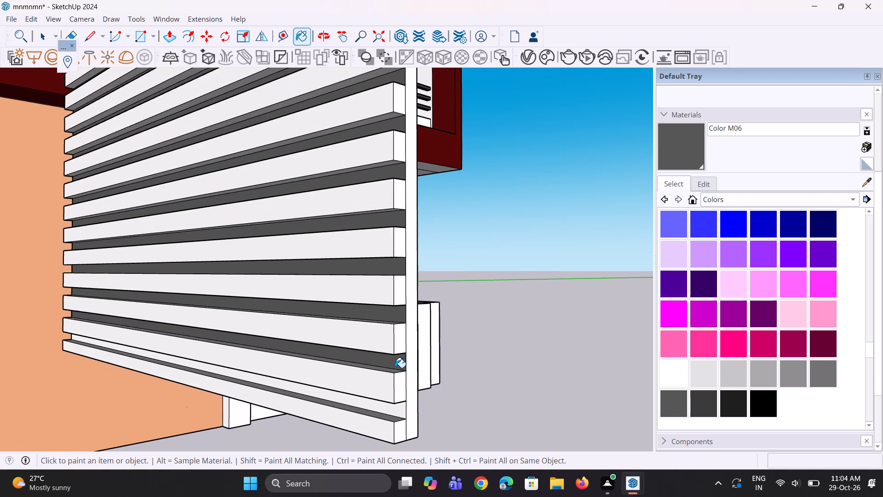
click(400, 413)
Paint the top slat's front and upper faces and the panel's top edge with the near-black Color M08.
middle_drag(404, 375, 476, 364)
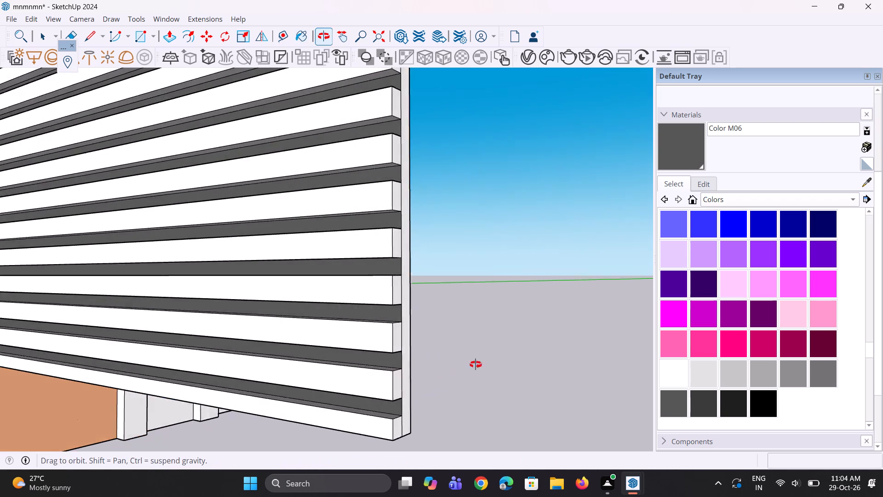
middle_drag(476, 364, 500, 357)
scroll(552, 337, down, 7)
middle_drag(436, 271, 436, 304)
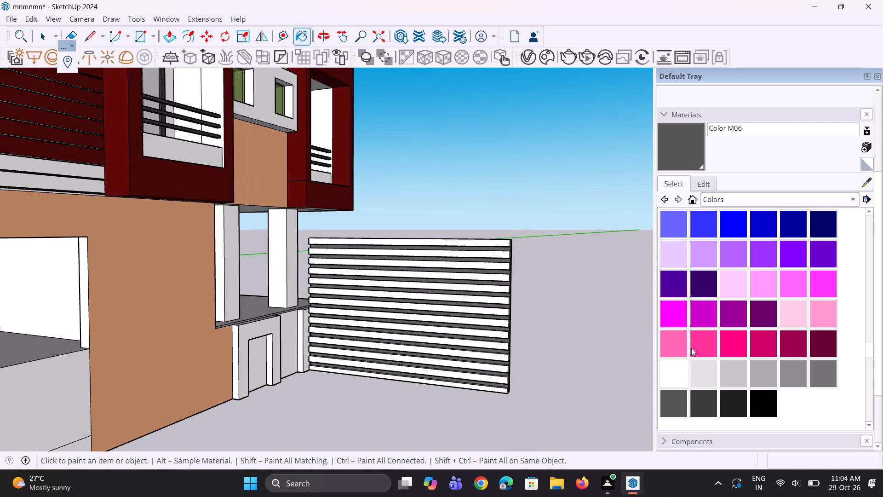
click(734, 399)
scroll(422, 238, up, 3)
scroll(488, 260, up, 3)
scroll(521, 239, up, 3)
click(522, 238)
scroll(522, 238, up, 1)
middle_drag(522, 238, 522, 278)
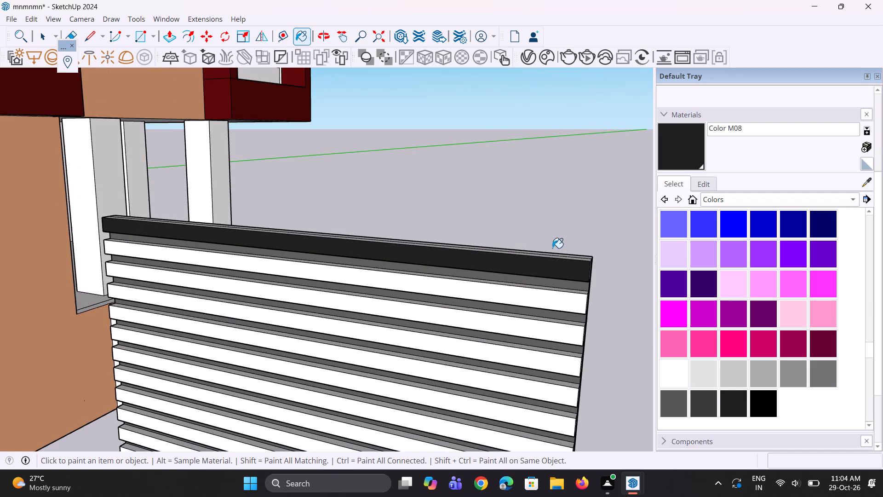
scroll(552, 248, up, 4)
click(551, 268)
click(556, 264)
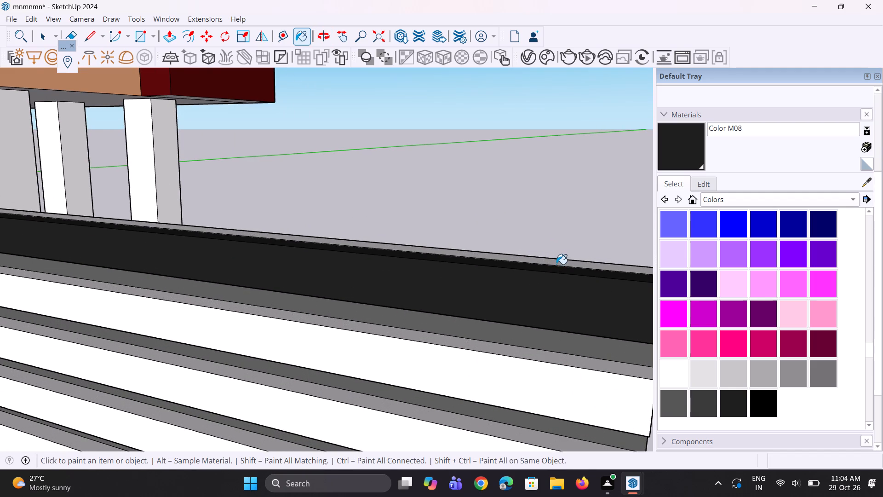
Paint the front faces of the second to sixth slats, counted from the panel's top, with Color M08.
middle_drag(526, 302, 503, 190)
scroll(492, 193, down, 4)
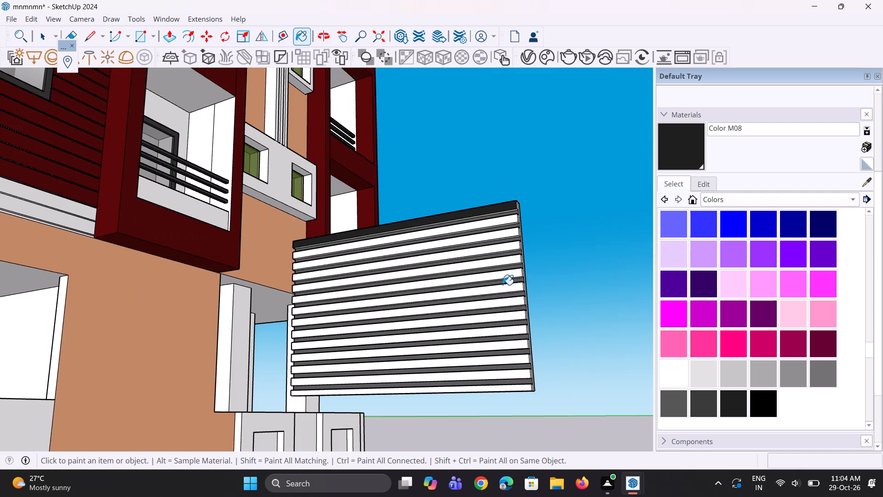
middle_drag(503, 285, 499, 249)
scroll(504, 175, up, 10)
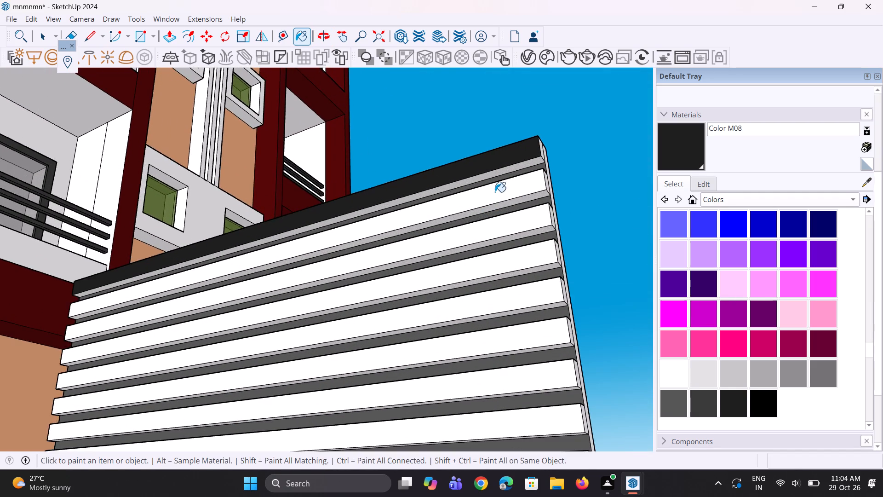
click(495, 192)
click(516, 228)
click(530, 262)
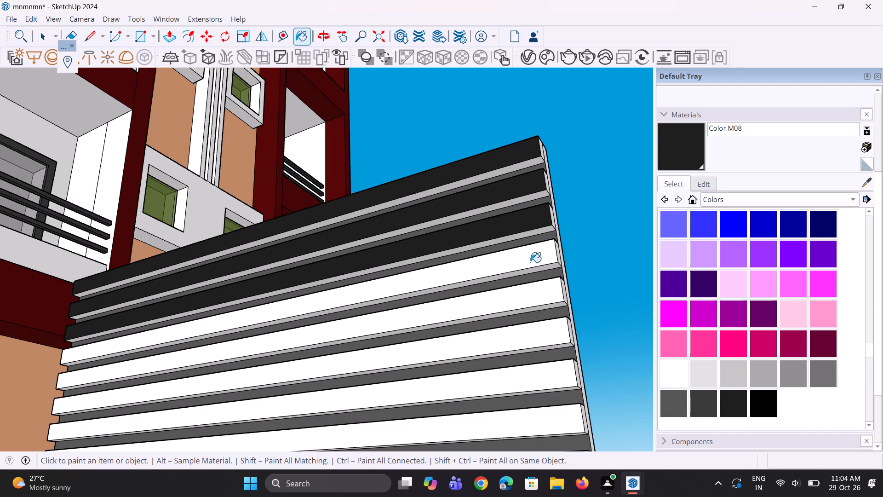
click(546, 296)
click(556, 333)
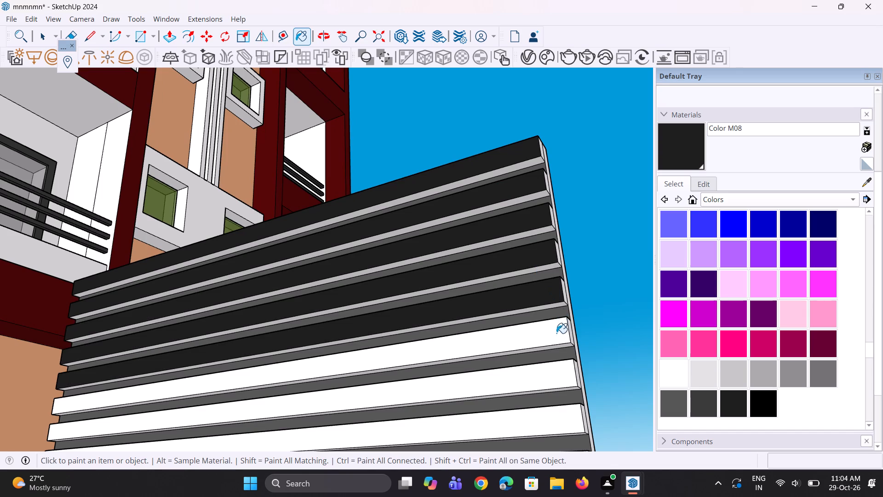
Paint the front faces of the seventh to tenth slats, counted from the panel's top, with Color M08.
scroll(527, 251, down, 5)
scroll(532, 328, up, 3)
click(532, 329)
click(543, 361)
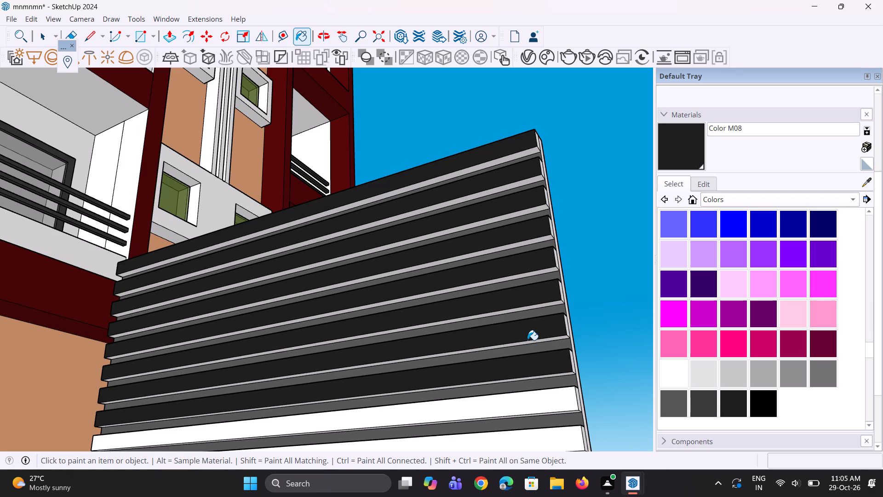
scroll(524, 329, down, 3)
scroll(555, 422, up, 1)
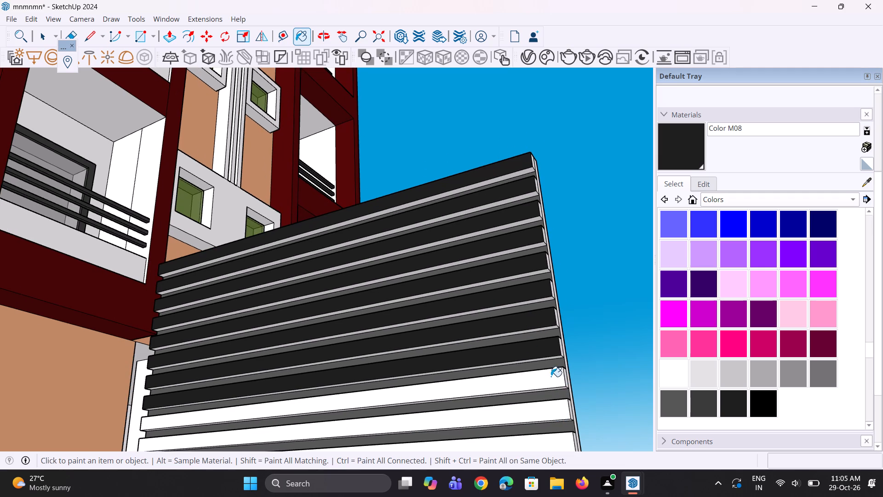
click(549, 376)
click(545, 411)
Paint the front faces of the lowest four slats on the panel with Color M08.
scroll(544, 347, down, 6)
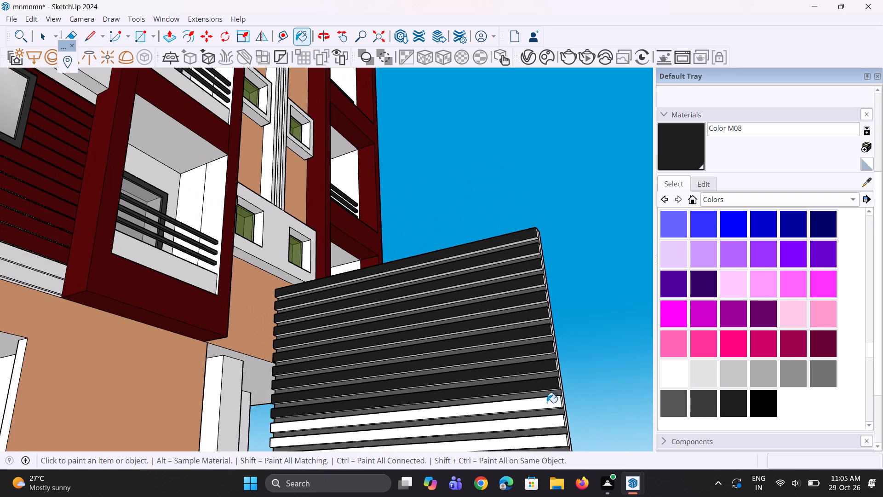
scroll(547, 405, up, 3)
click(546, 405)
click(561, 432)
scroll(556, 339, down, 7)
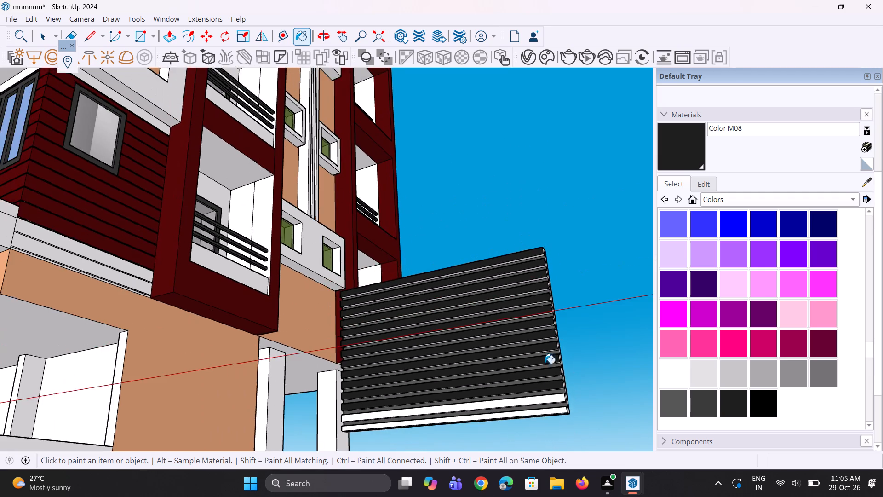
scroll(523, 432, up, 8)
click(542, 387)
click(545, 413)
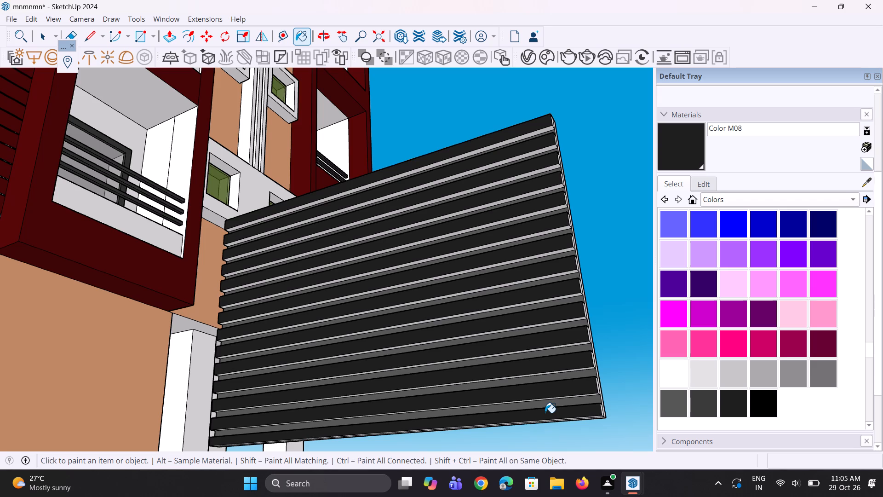
Paint the lowest slat's underside and the adjoining bottom edge of the panel with Color M08.
scroll(545, 413, up, 1)
scroll(545, 413, down, 2)
middle_drag(546, 400, 536, 370)
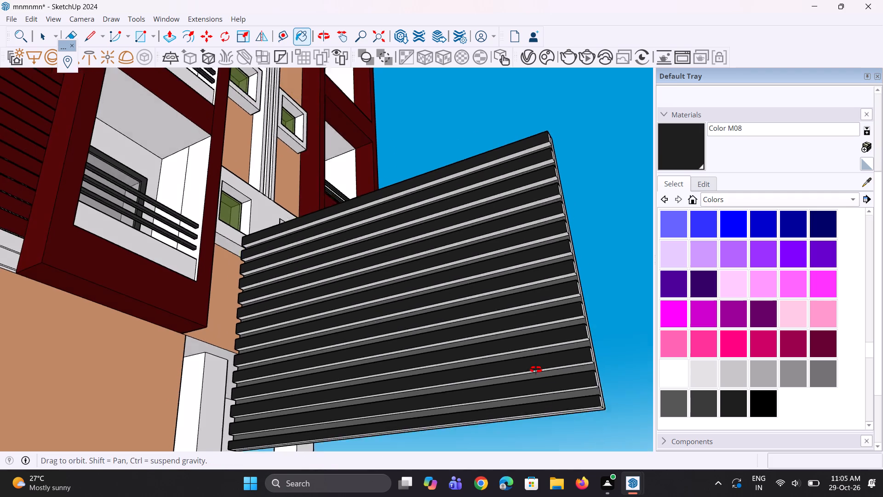
middle_drag(536, 370, 529, 332)
scroll(539, 375, up, 7)
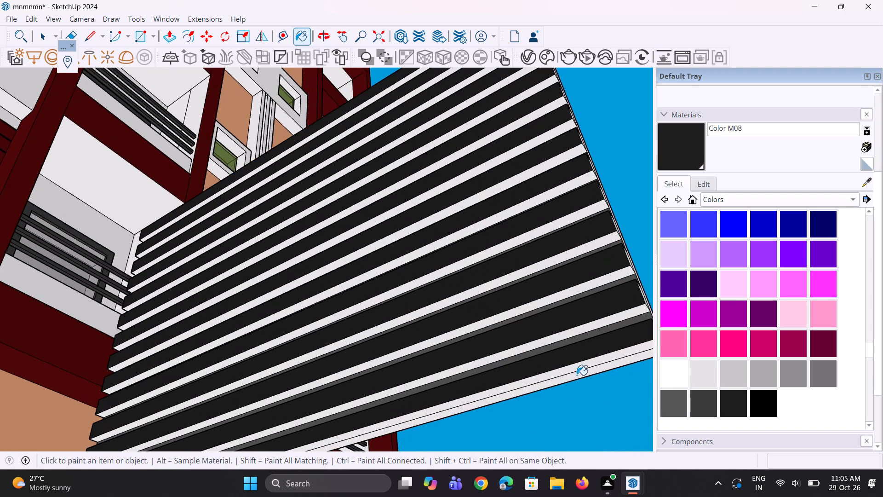
click(592, 362)
click(595, 371)
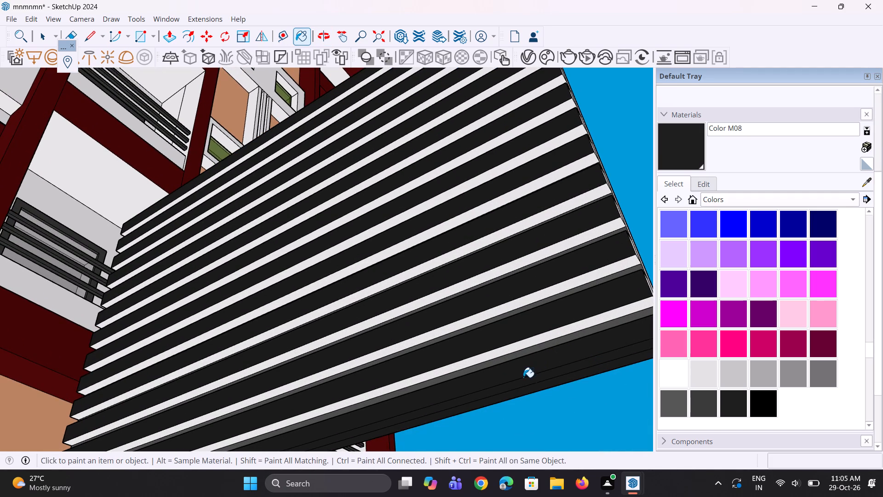
Paint the undersides of the next five slats above the lowest one, working upward, with Color M08.
scroll(523, 377, down, 4)
middle_drag(561, 359, 557, 347)
scroll(559, 335, up, 5)
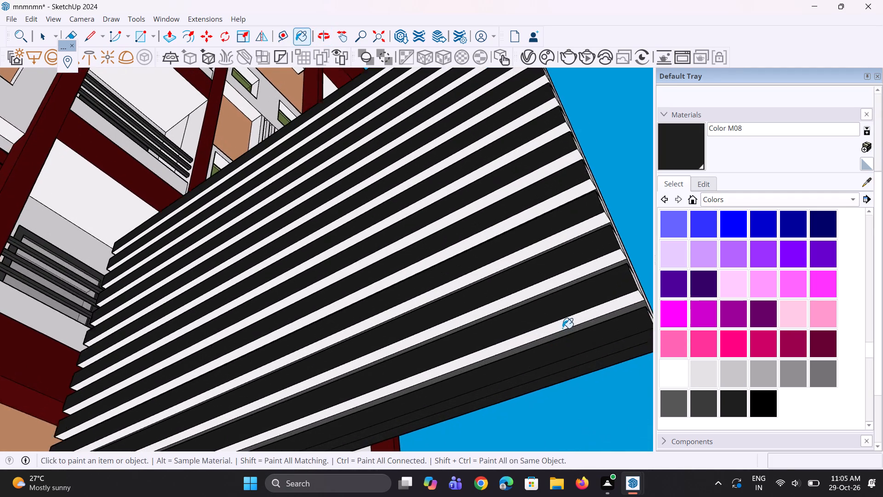
scroll(562, 328, up, 1)
click(564, 325)
click(577, 257)
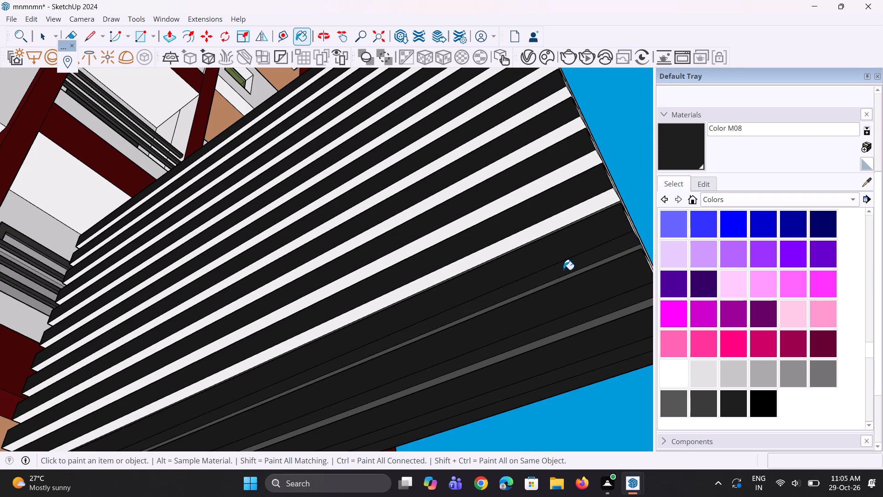
click(527, 240)
scroll(520, 313, down, 2)
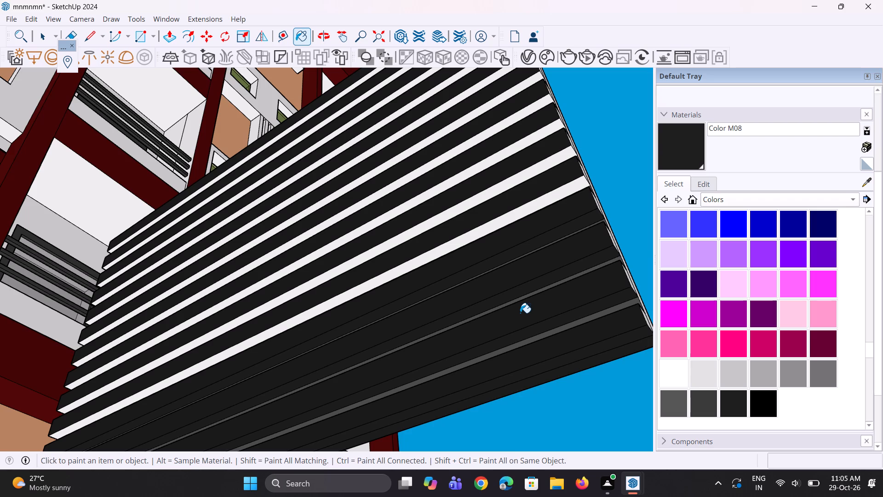
middle_drag(520, 313, 527, 335)
click(518, 230)
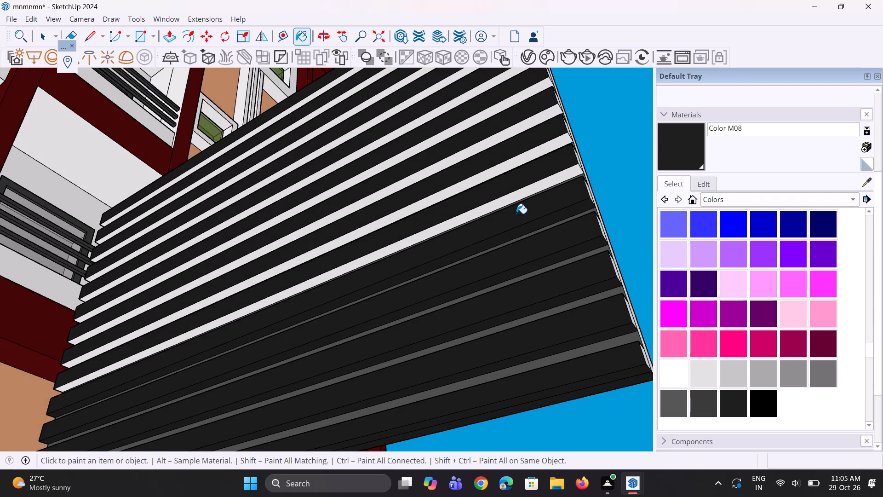
click(514, 196)
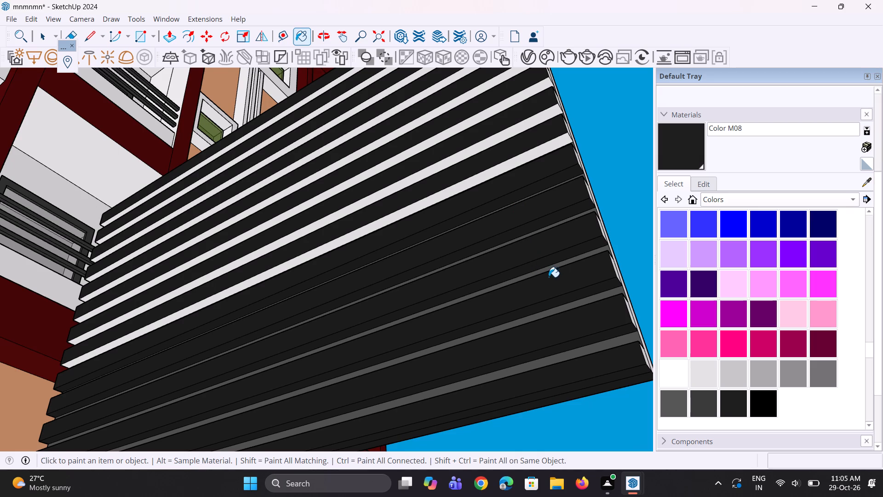
Paint the undersides of the eighth and seventh slats, counted from the panel's top, with Color M08.
scroll(549, 277, down, 1)
middle_drag(542, 259, 568, 334)
scroll(568, 334, down, 2)
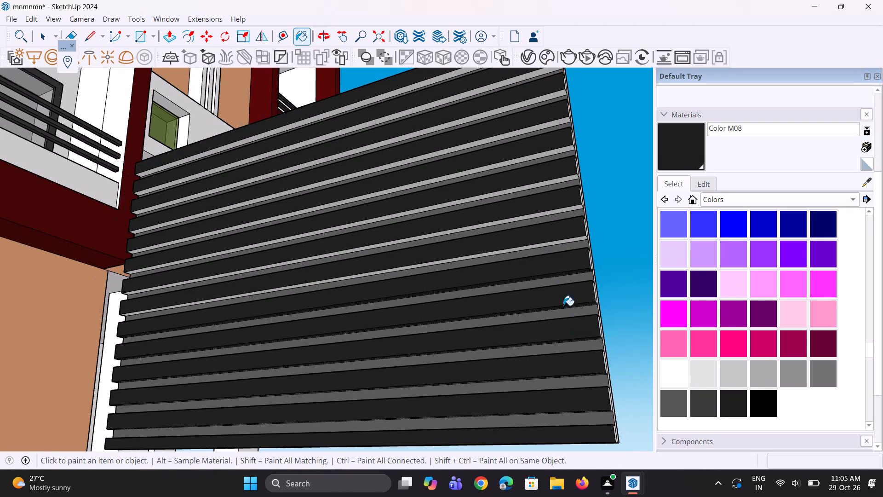
scroll(542, 231, up, 5)
middle_drag(540, 227, 540, 227)
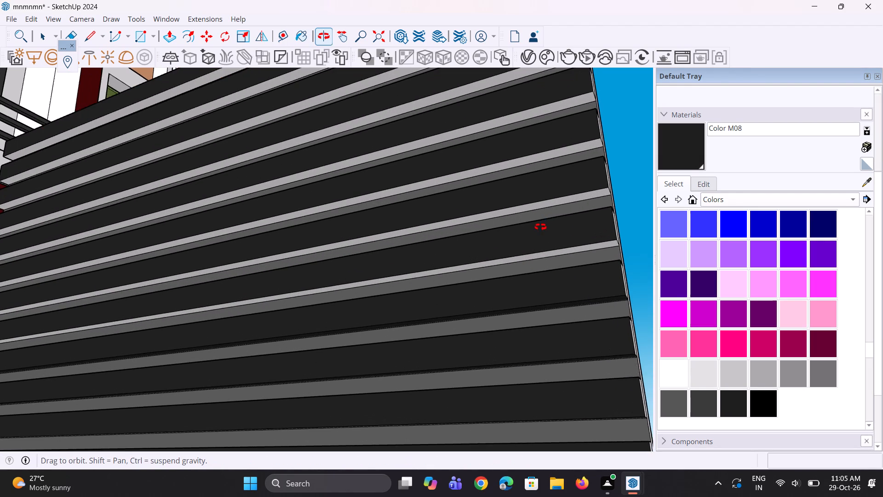
middle_drag(540, 227, 519, 208)
scroll(519, 208, up, 1)
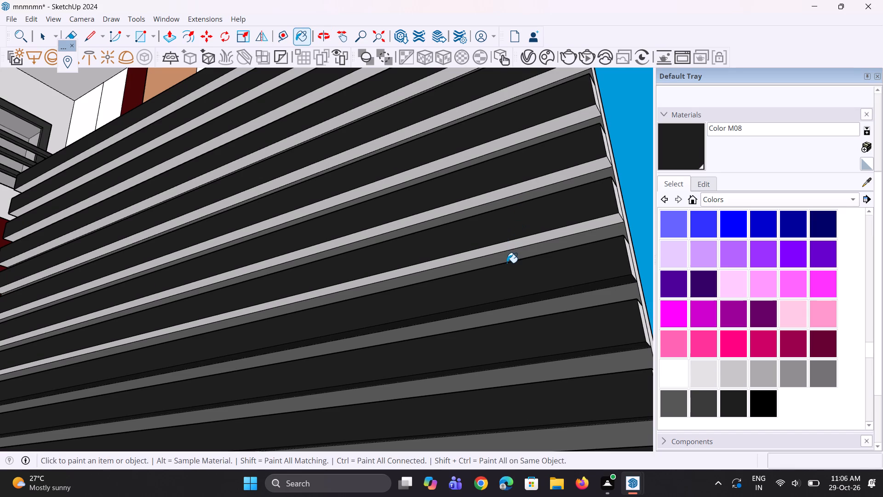
scroll(507, 263, up, 1)
click(509, 246)
click(510, 187)
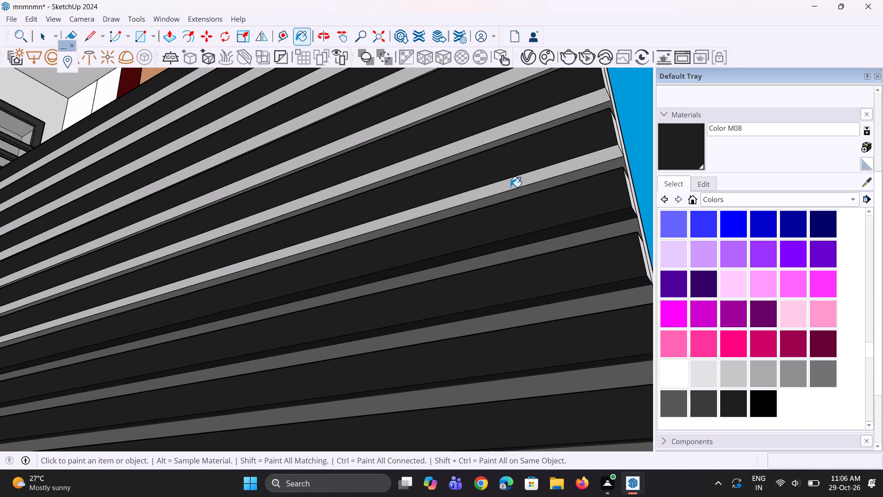
Paint the undersides of the sixth and fifth slats, counted from the panel's top, with Color M08.
scroll(515, 336, down, 2)
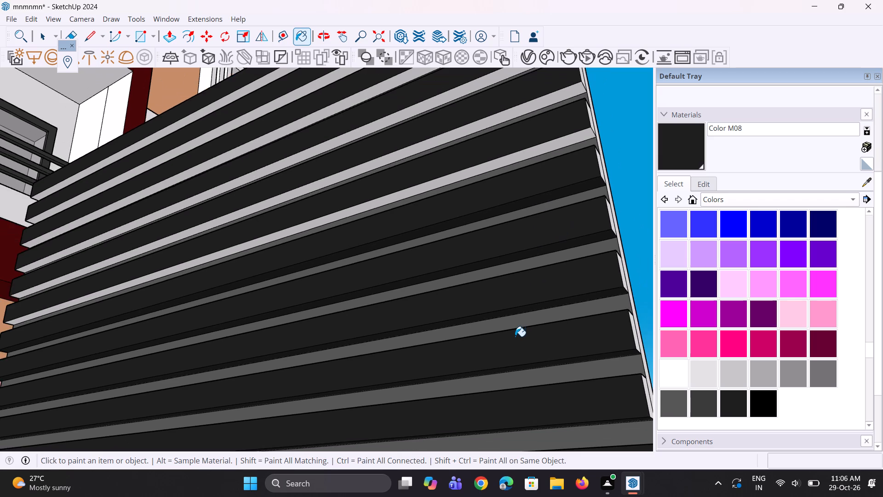
scroll(515, 336, down, 1)
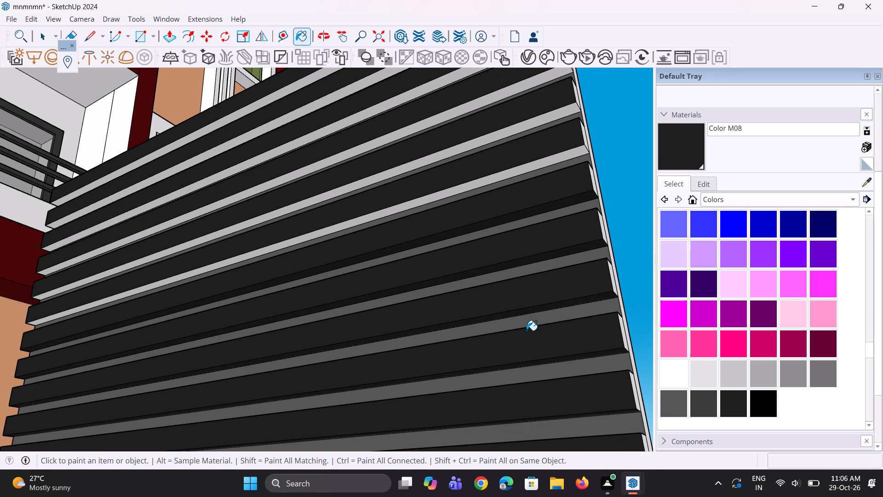
scroll(530, 342, down, 2)
scroll(510, 200, up, 1)
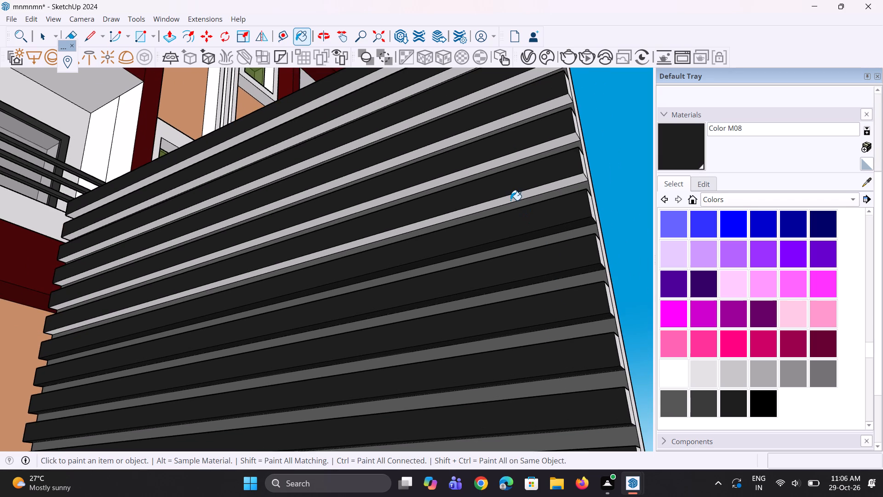
scroll(512, 197, up, 2)
click(513, 196)
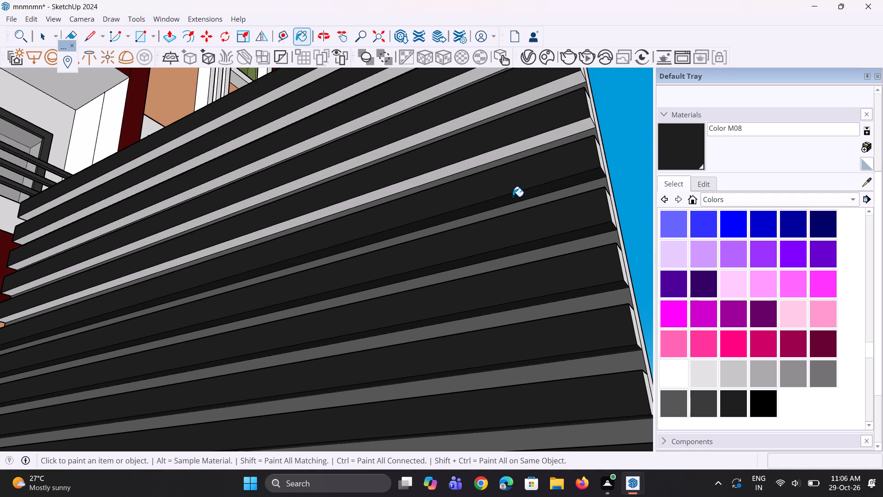
scroll(541, 345, down, 2)
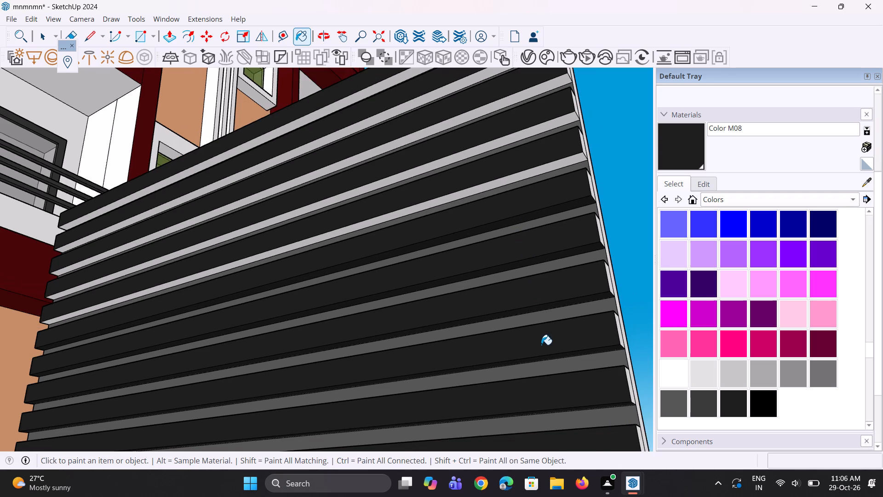
scroll(541, 187, up, 1)
click(540, 170)
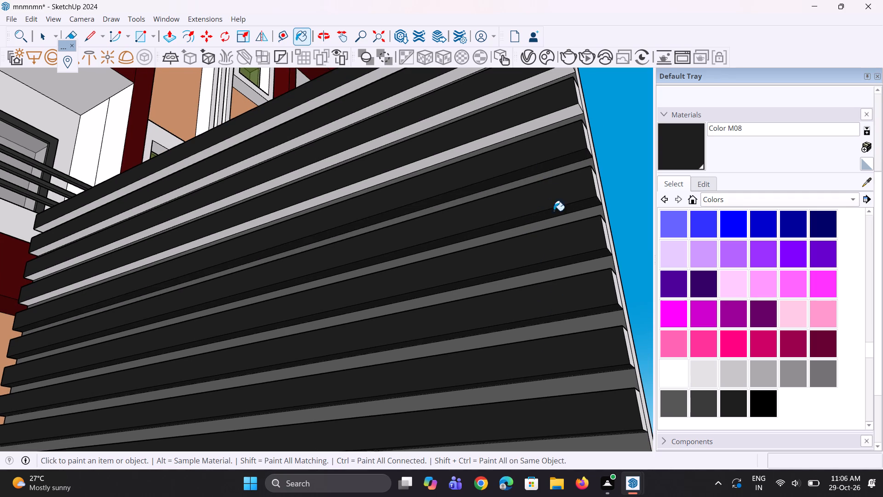
Paint the undersides of the fourth and third slats, counted from the panel's top, with Color M08.
scroll(539, 308, down, 6)
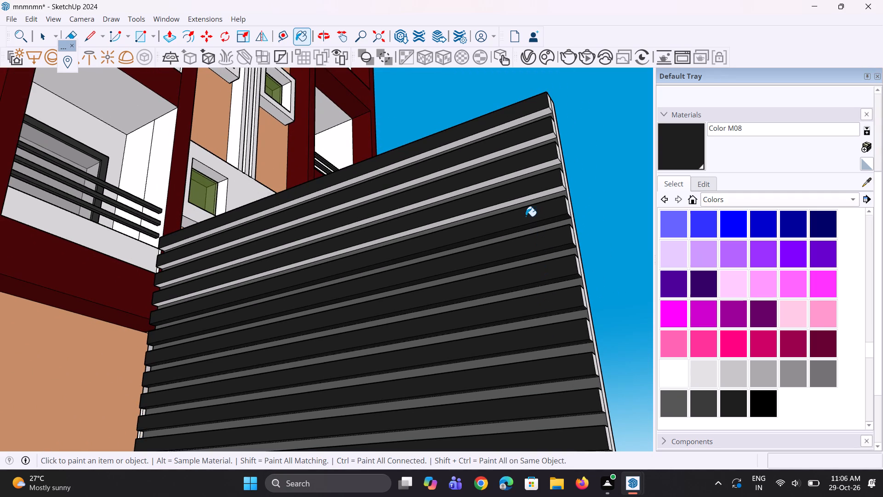
scroll(526, 216, up, 3)
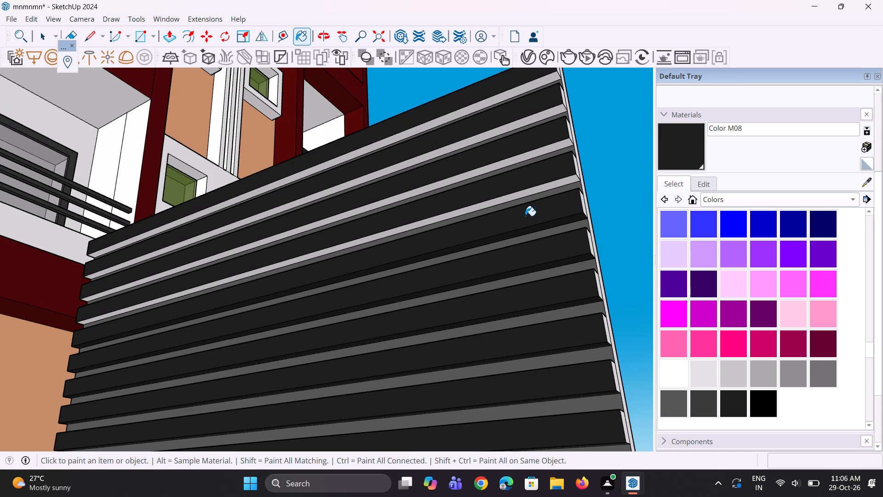
scroll(525, 216, up, 1)
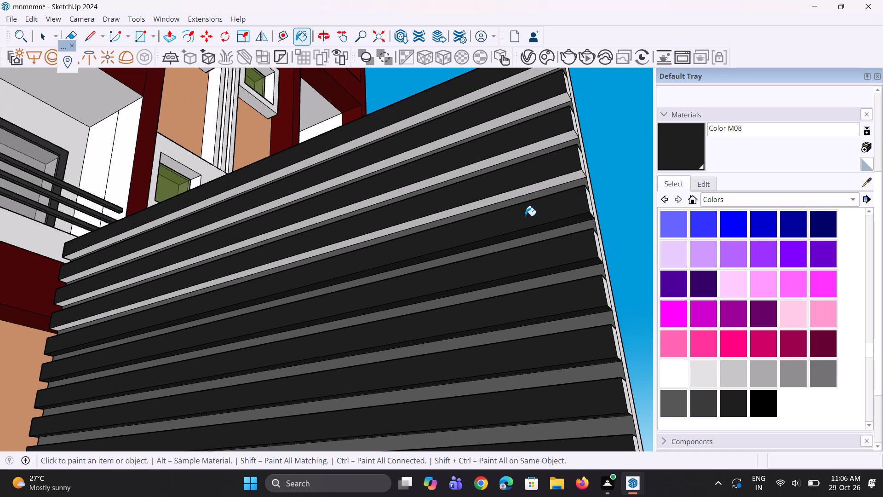
scroll(525, 216, up, 1)
click(528, 184)
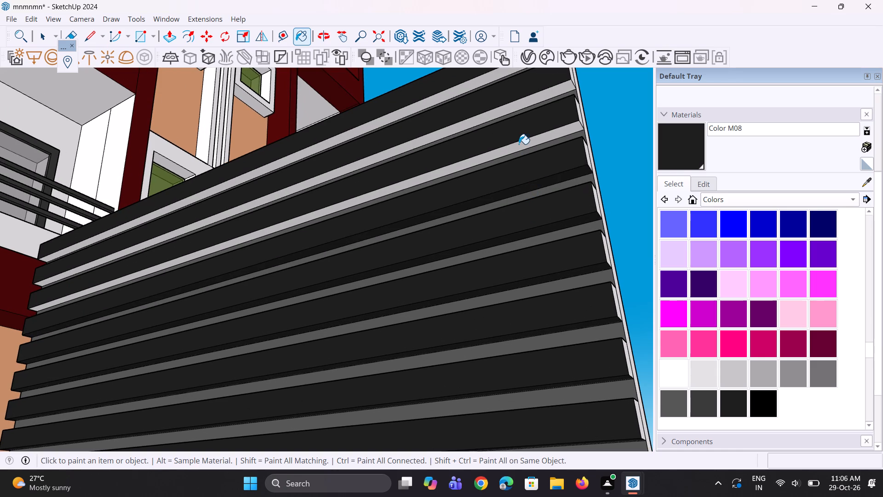
click(519, 144)
Paint the undersides of the panel's second and topmost slats with Color M08.
scroll(500, 243, up, 1)
scroll(492, 261, down, 7)
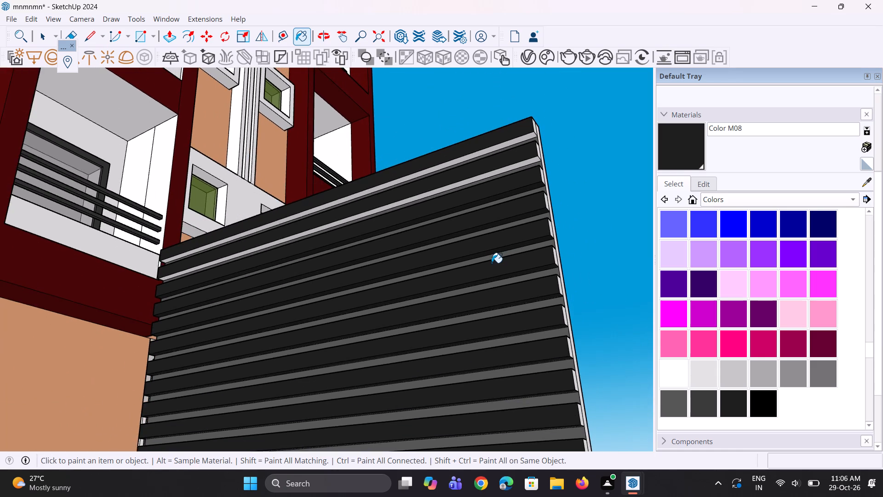
middle_drag(492, 263, 500, 304)
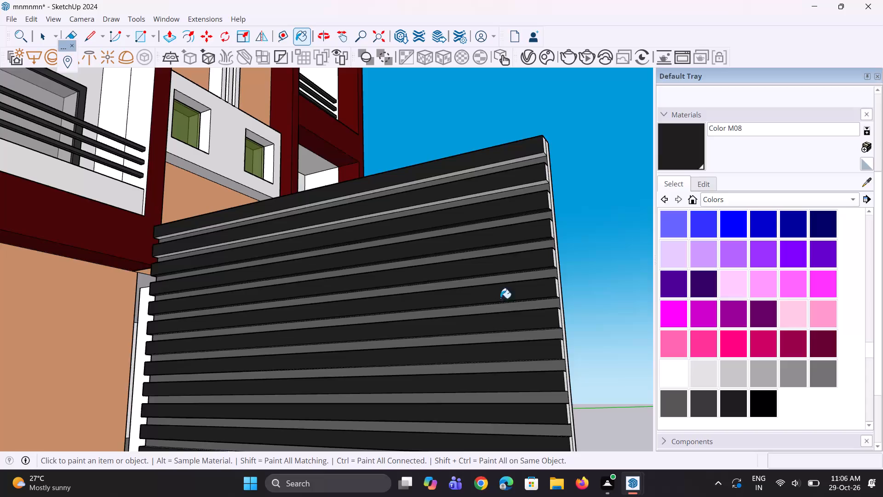
scroll(494, 244, up, 2)
scroll(491, 197, up, 2)
middle_drag(490, 190, 487, 161)
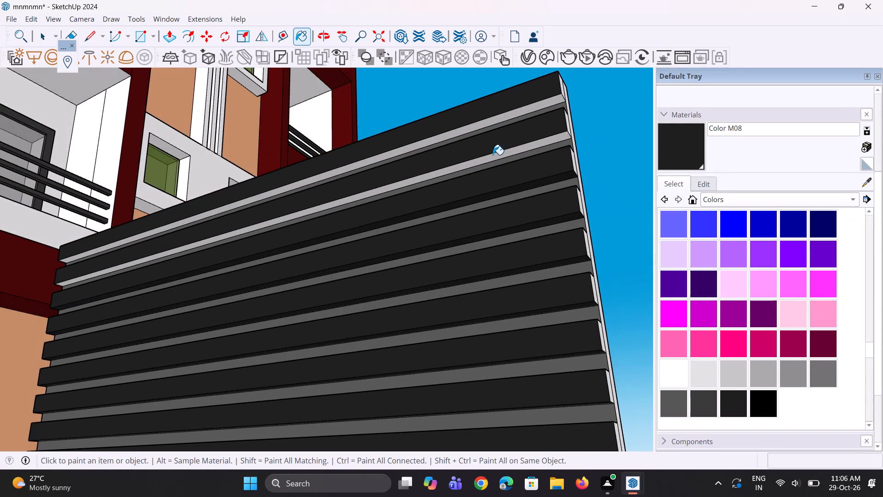
scroll(493, 155, up, 2)
click(493, 158)
click(512, 111)
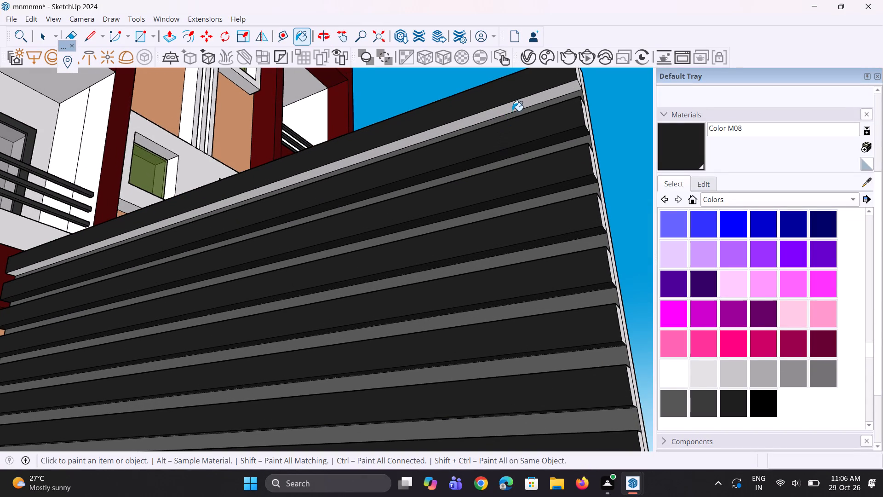
Paint the white upper faces of the first slats below the panel's topmost one, working downward, with Color M08.
scroll(523, 177, down, 4)
middle_drag(377, 184, 454, 381)
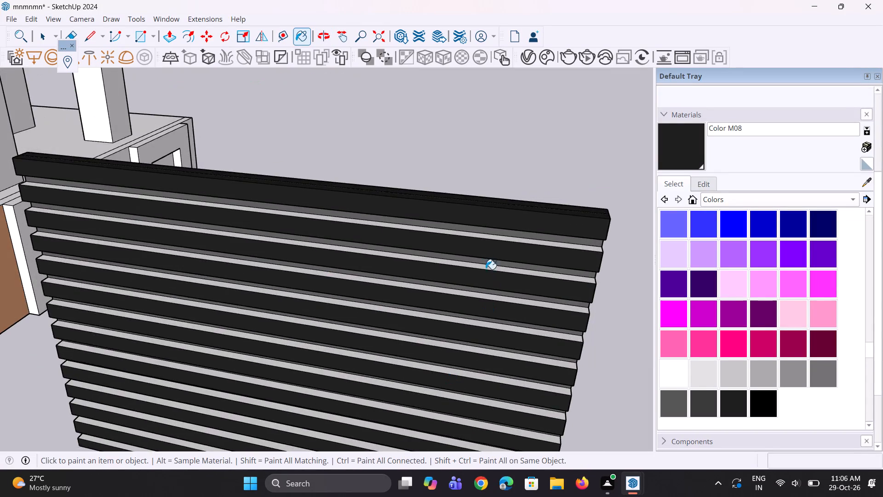
scroll(482, 258, down, 4)
middle_drag(483, 301, 492, 354)
scroll(542, 275, up, 2)
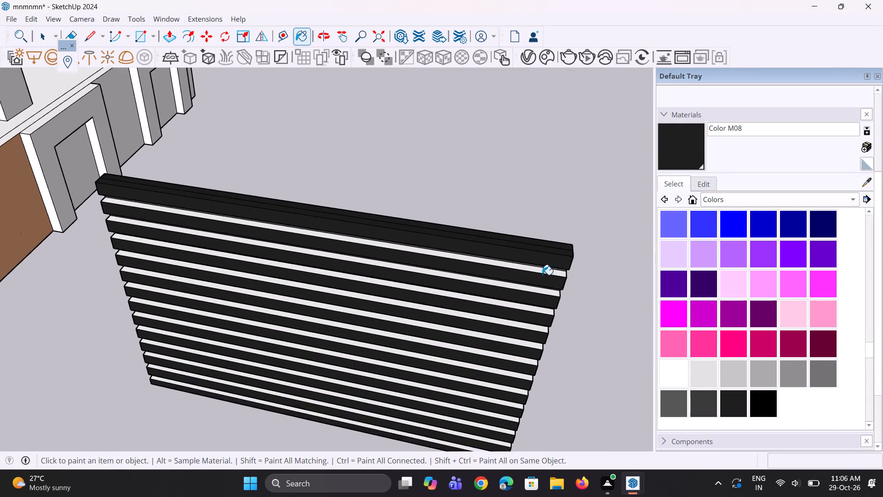
scroll(542, 275, up, 5)
click(550, 268)
click(555, 303)
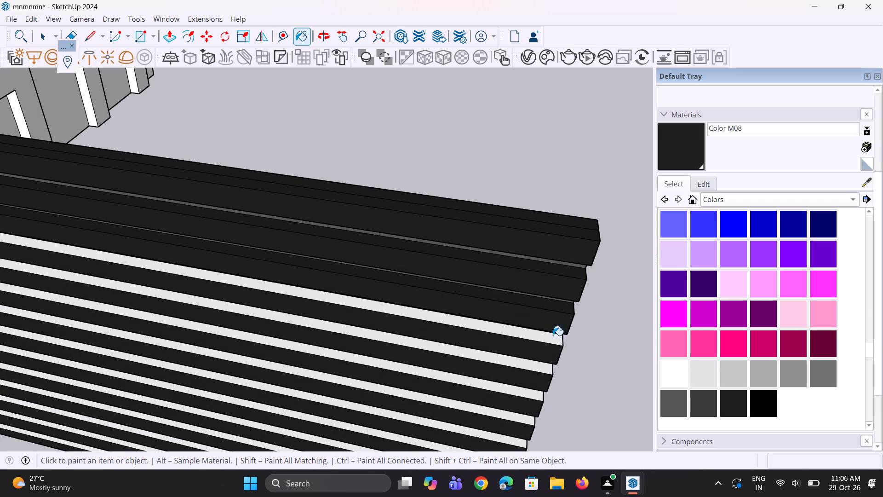
click(546, 334)
click(538, 371)
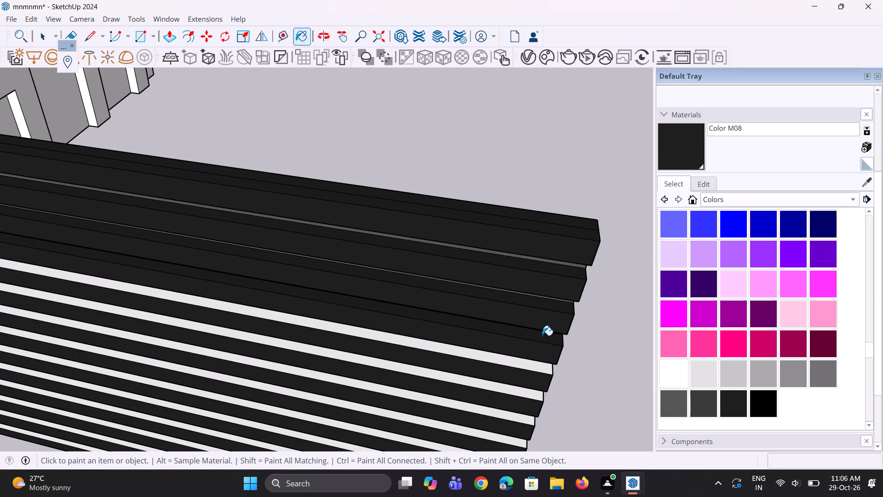
Paint the upper faces of the next six slats down the panel with Color M08.
scroll(528, 279, down, 5)
scroll(507, 411, up, 4)
scroll(547, 318, up, 3)
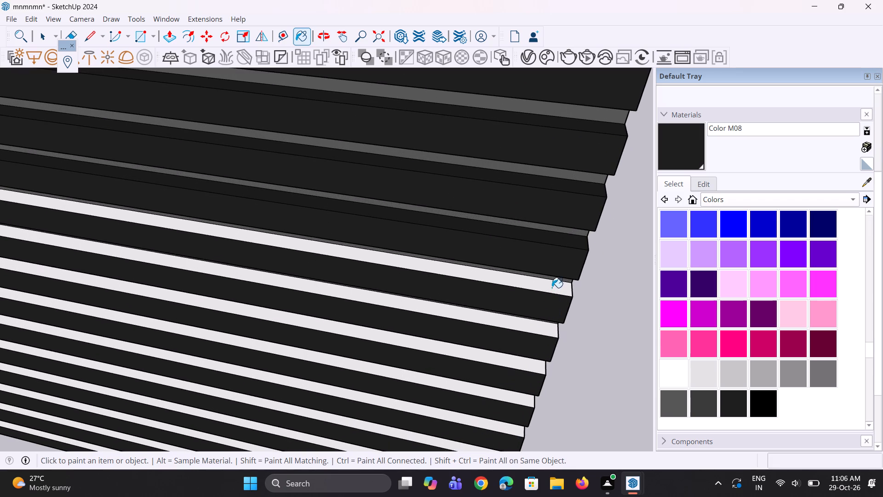
click(552, 288)
click(539, 330)
click(527, 365)
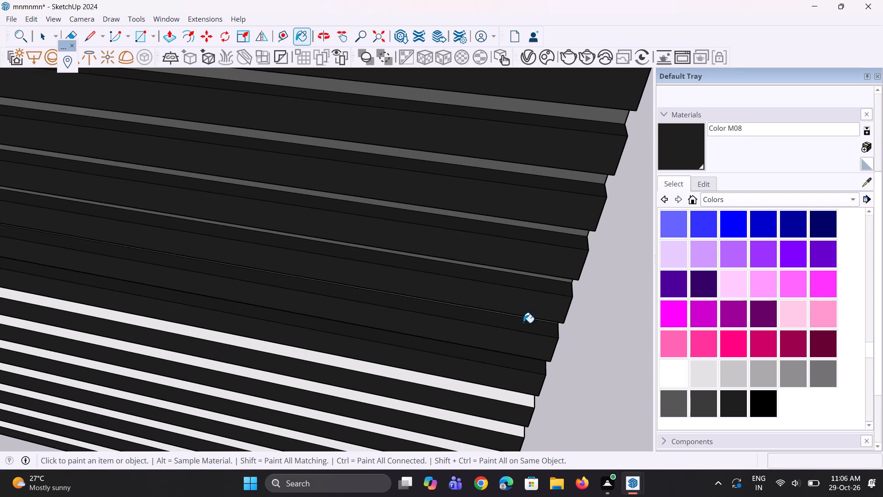
scroll(484, 246, down, 7)
scroll(441, 344, up, 4)
scroll(505, 338, up, 4)
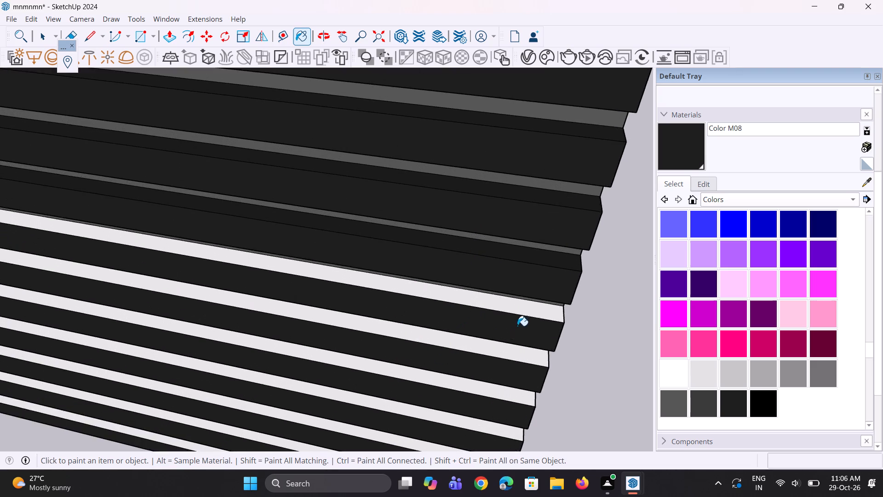
scroll(522, 320, up, 4)
click(529, 312)
click(522, 365)
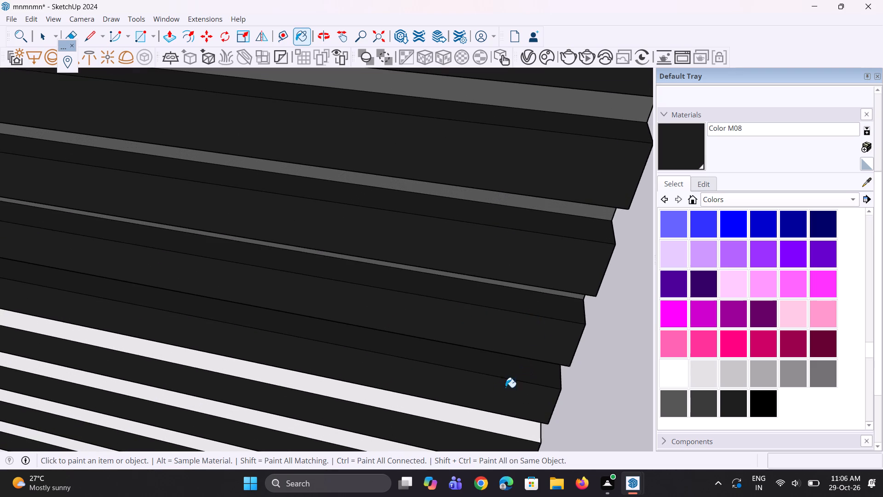
click(472, 416)
Paint the upper faces of the panel's lowest four slats with Color M08.
scroll(459, 257, down, 13)
scroll(465, 371, up, 12)
click(486, 309)
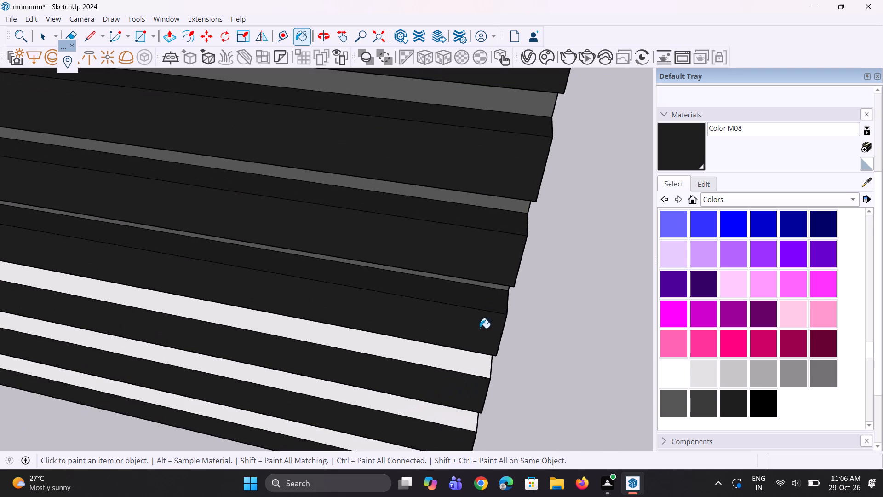
click(461, 359)
click(410, 410)
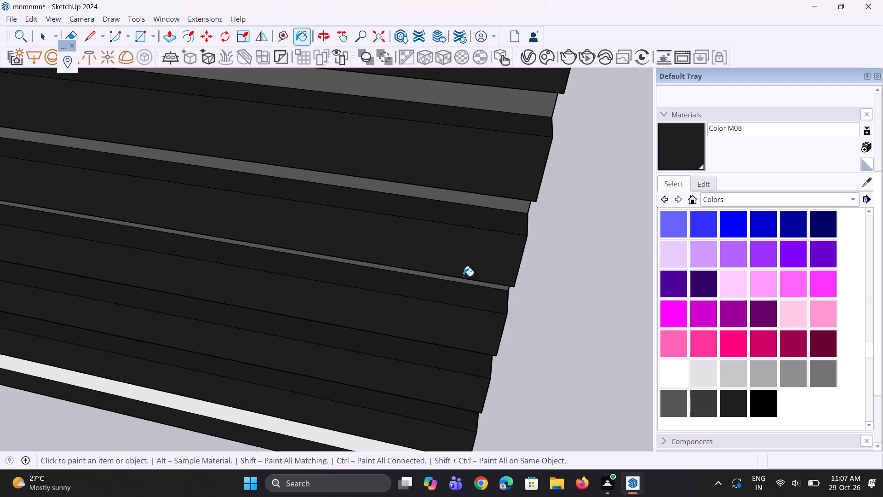
scroll(466, 269, down, 5)
scroll(455, 375, up, 5)
click(435, 417)
Paint the end faces of the lowest four slats and the panel's adjoining vertical side edge with Color M08.
middle_drag(457, 364, 448, 301)
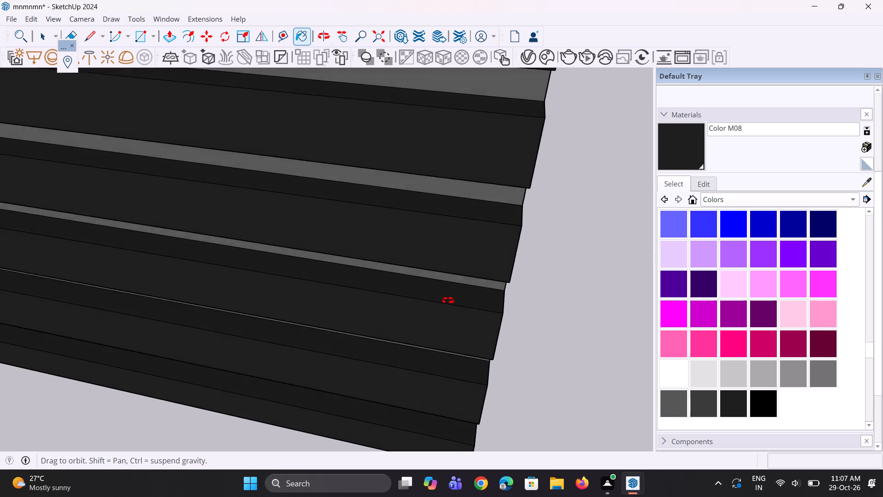
middle_drag(448, 301, 470, 225)
scroll(471, 222, up, 1)
scroll(481, 222, down, 6)
scroll(487, 225, up, 1)
middle_drag(487, 225, 388, 249)
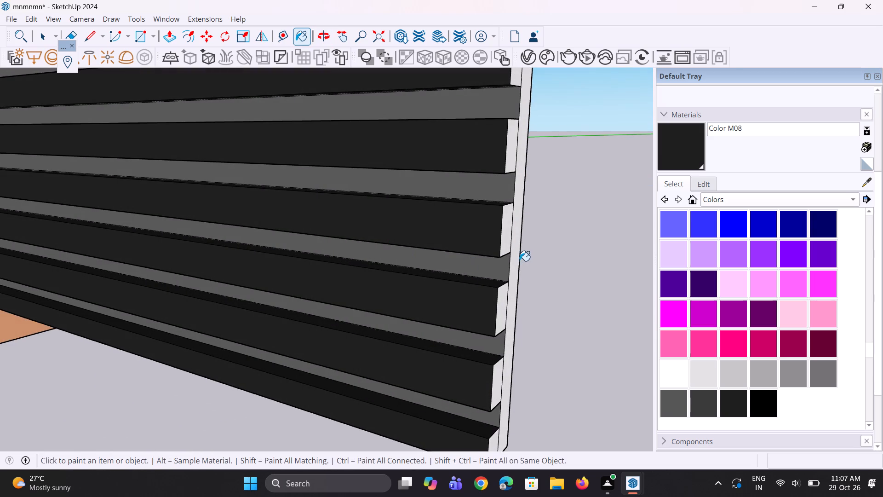
scroll(519, 252, up, 2)
click(504, 237)
click(496, 326)
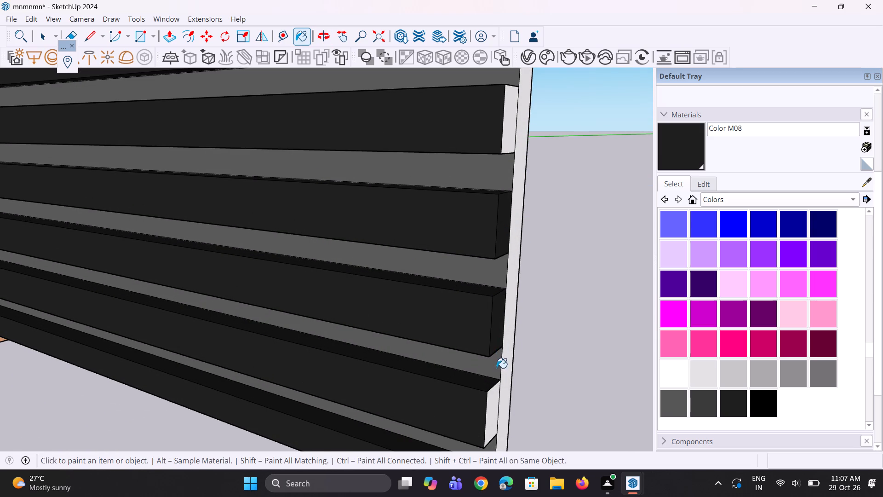
click(496, 396)
click(509, 372)
scroll(451, 208, down, 3)
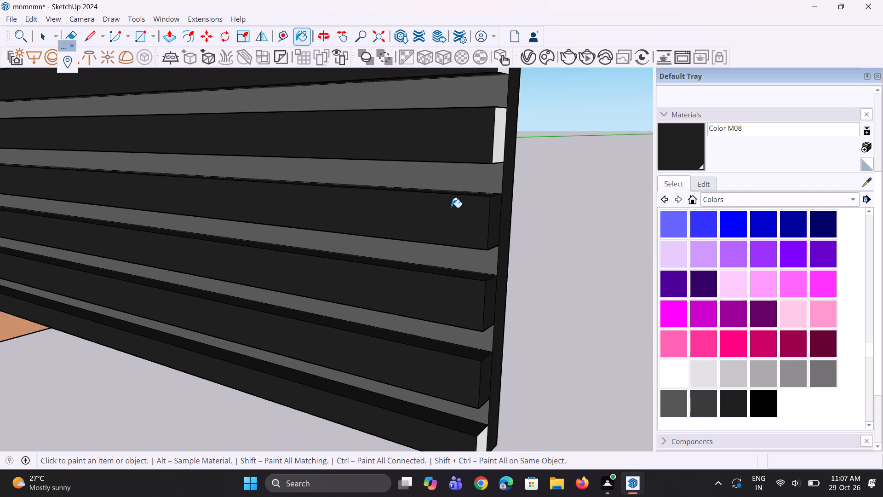
scroll(468, 413, up, 3)
click(487, 422)
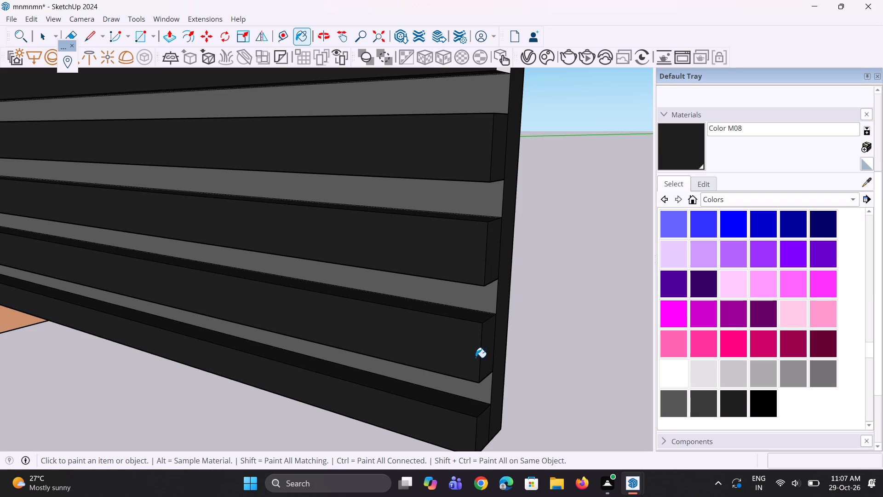
Paint the end faces of the fifth and sixth slats, counted from the panel's bottom, with Color M08.
scroll(453, 252, down, 9)
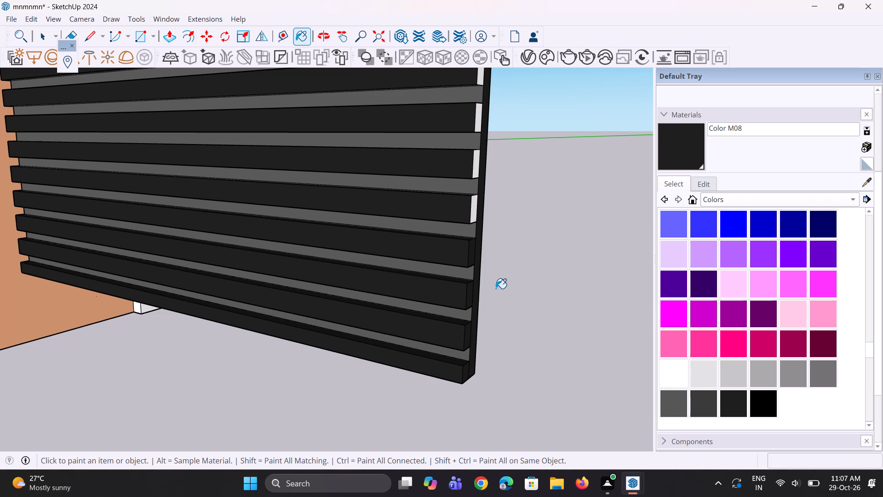
middle_drag(501, 289, 422, 310)
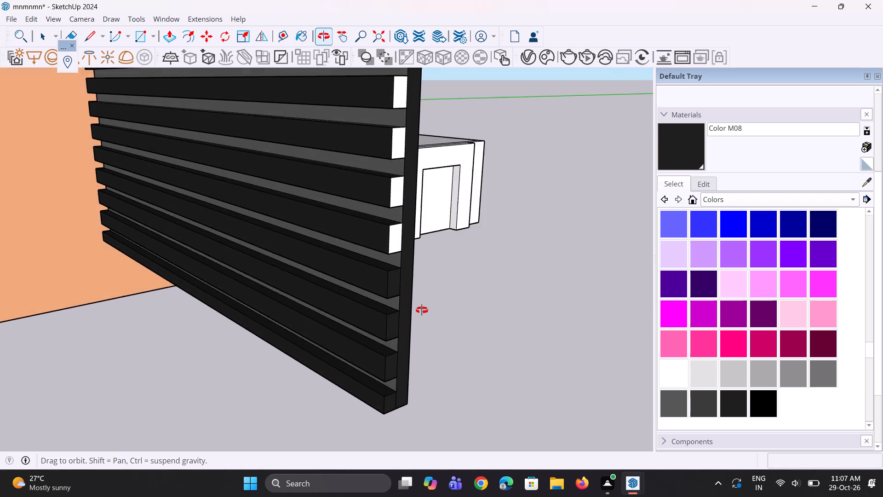
middle_drag(422, 310, 412, 312)
scroll(419, 288, up, 3)
scroll(401, 280, down, 1)
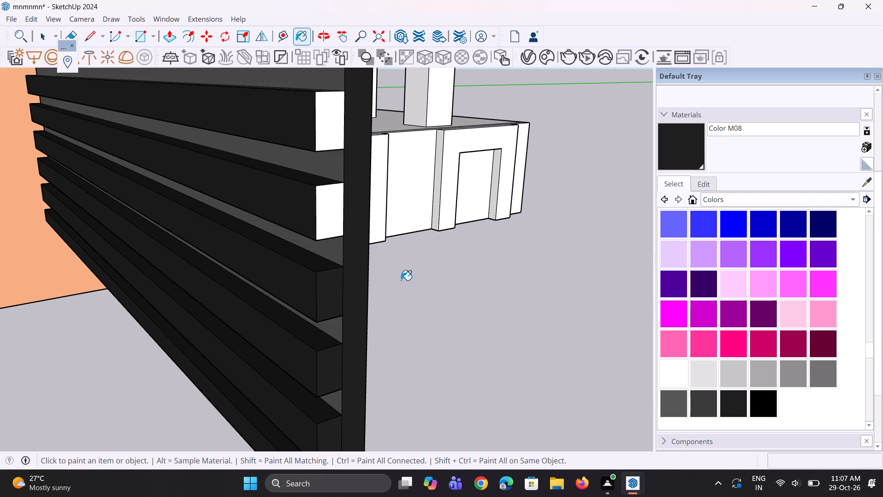
scroll(336, 259, up, 2)
click(337, 229)
click(332, 110)
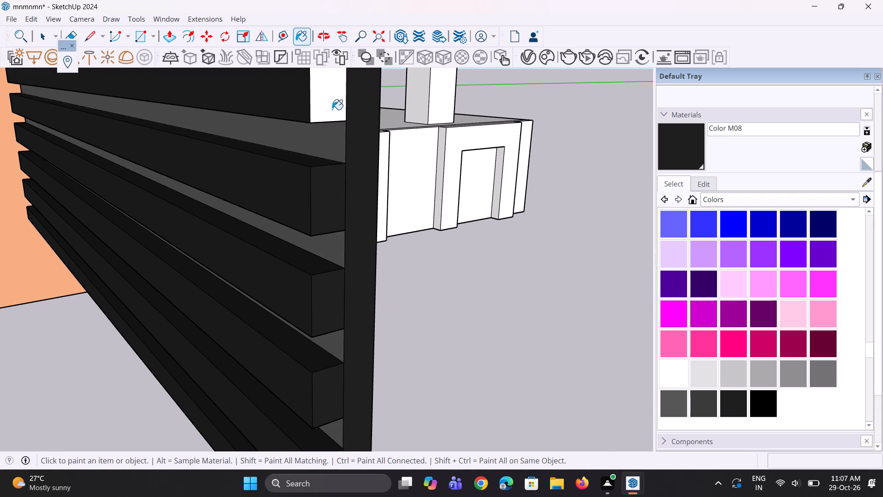
scroll(344, 291, down, 2)
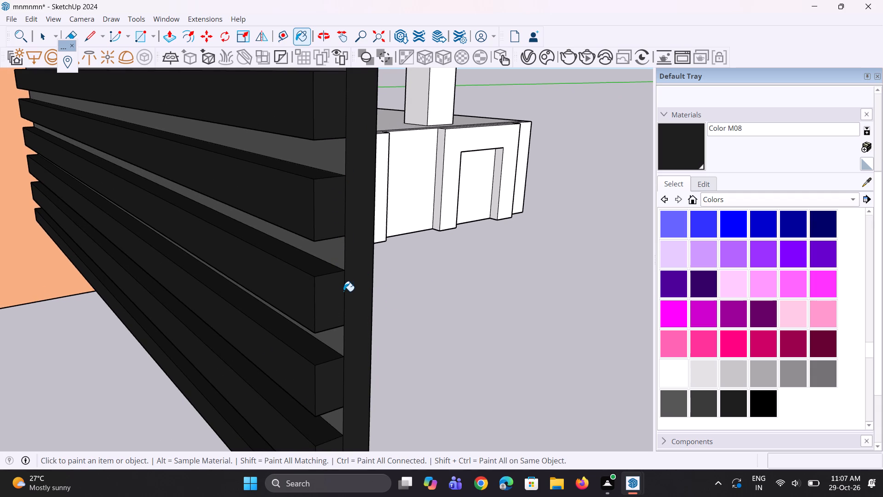
scroll(351, 306, down, 6)
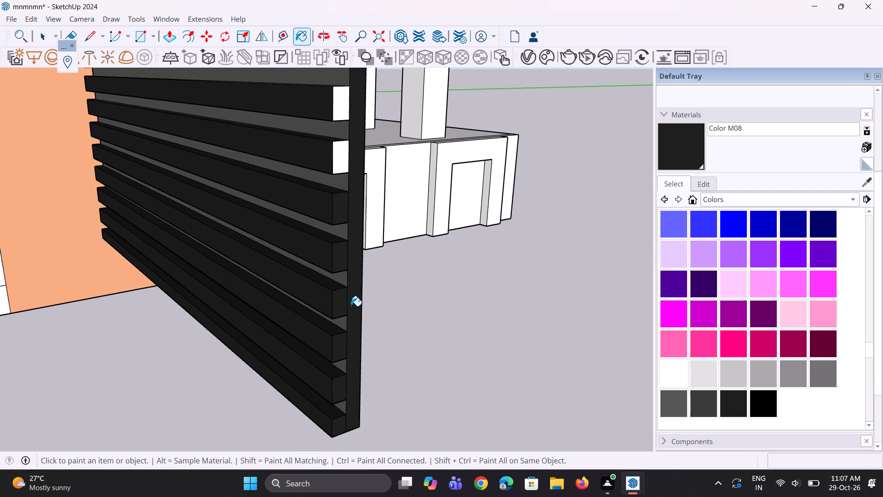
Paint the end faces of the seventh, eighth and ninth slats, counted from the panel's bottom, with Color M08.
scroll(351, 306, down, 5)
scroll(351, 231, up, 3)
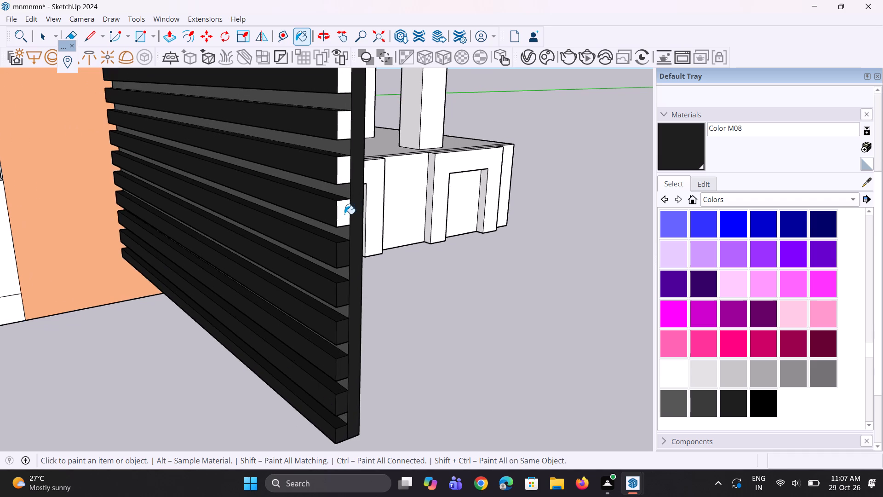
scroll(344, 214, up, 8)
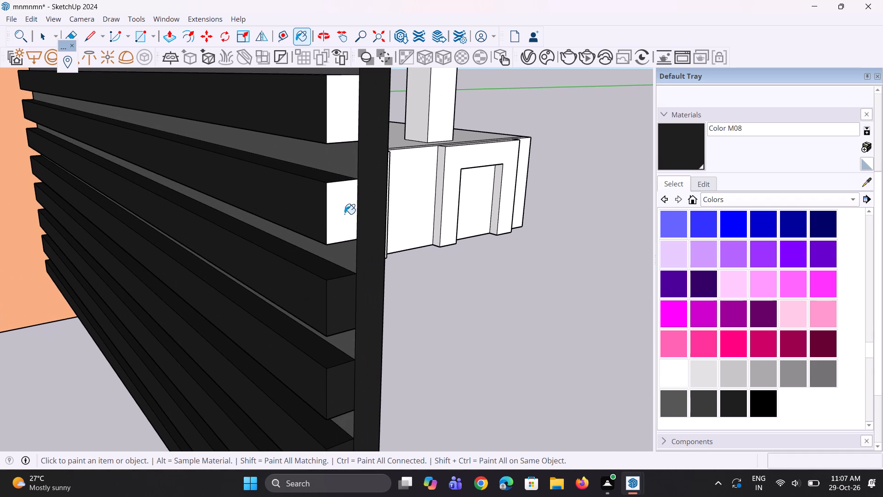
click(344, 214)
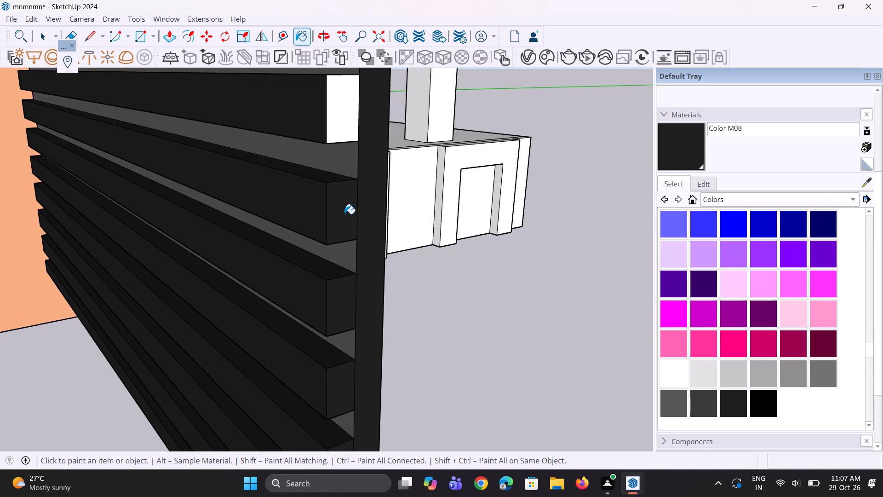
scroll(333, 249, down, 4)
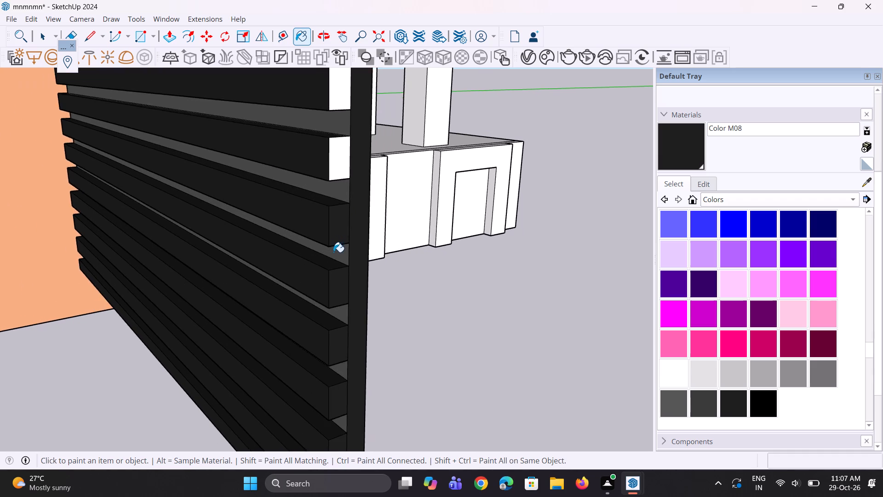
scroll(333, 252, down, 4)
scroll(335, 206, up, 3)
click(336, 203)
click(334, 127)
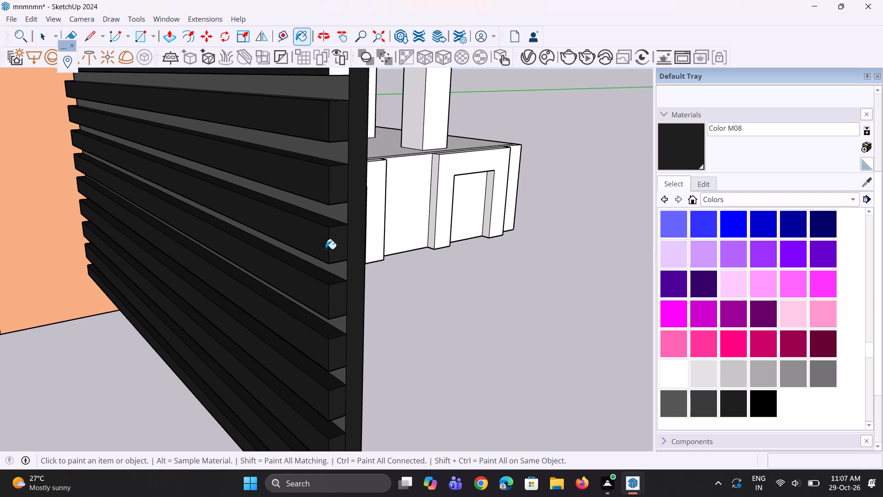
Paint the end faces of the panel's top five slats on this same end with Color M08.
scroll(324, 302, down, 14)
scroll(339, 261, up, 4)
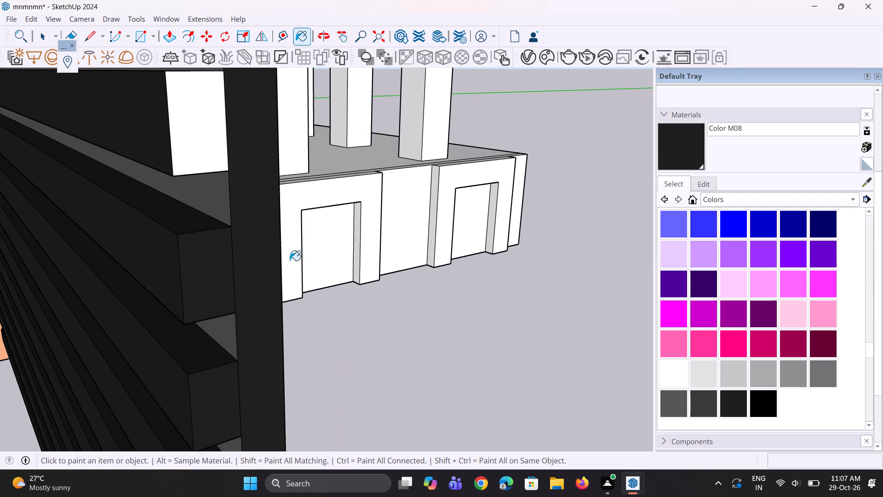
scroll(235, 268, down, 4)
scroll(222, 223, down, 7)
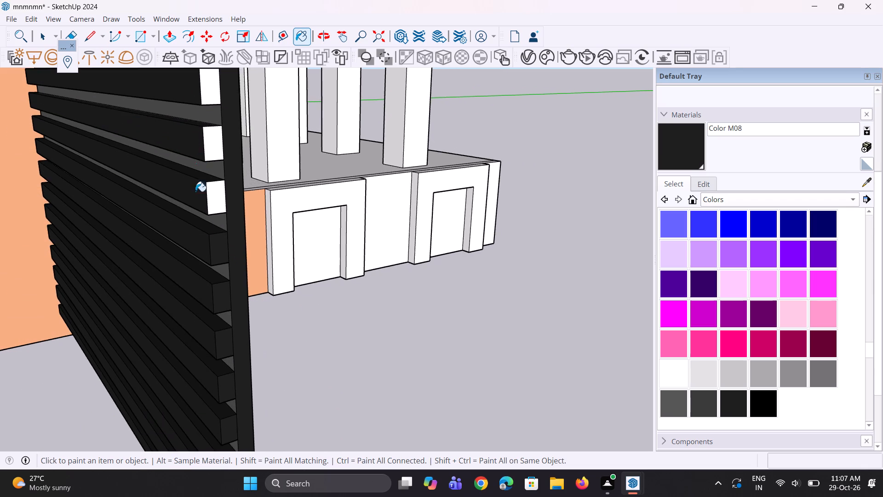
scroll(202, 229, down, 9)
scroll(204, 166, up, 6)
scroll(204, 165, down, 3)
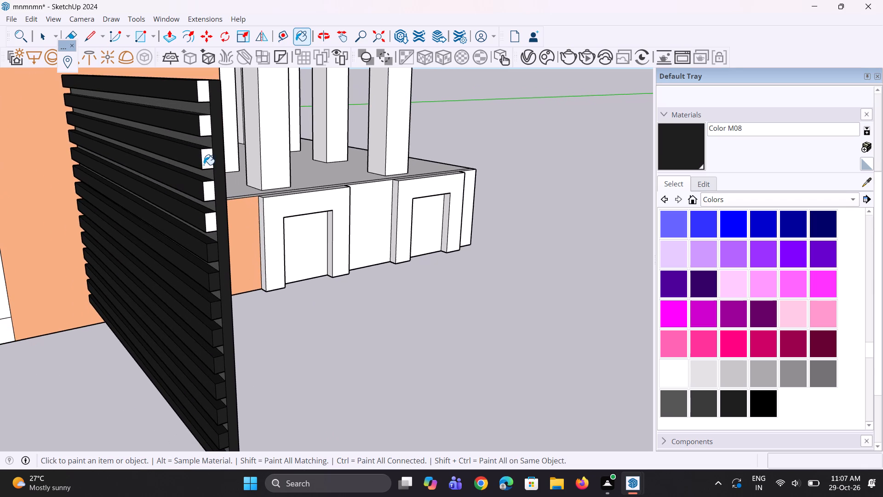
click(202, 96)
click(201, 122)
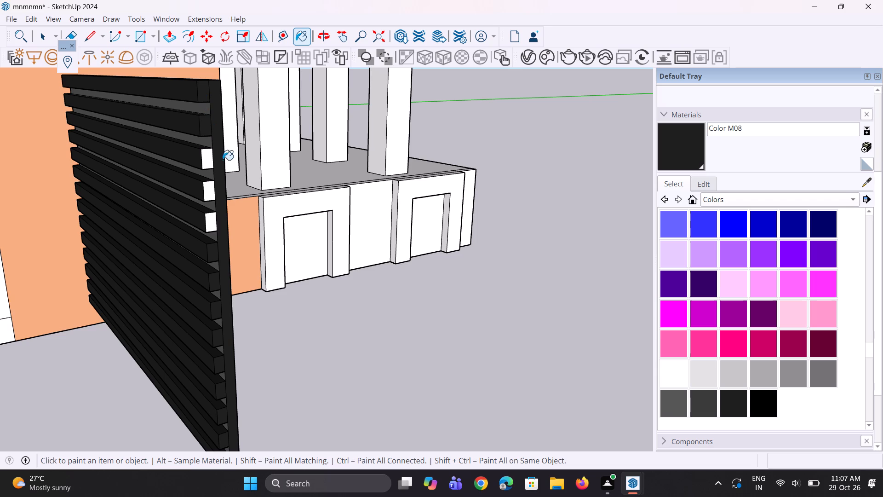
click(208, 162)
click(210, 190)
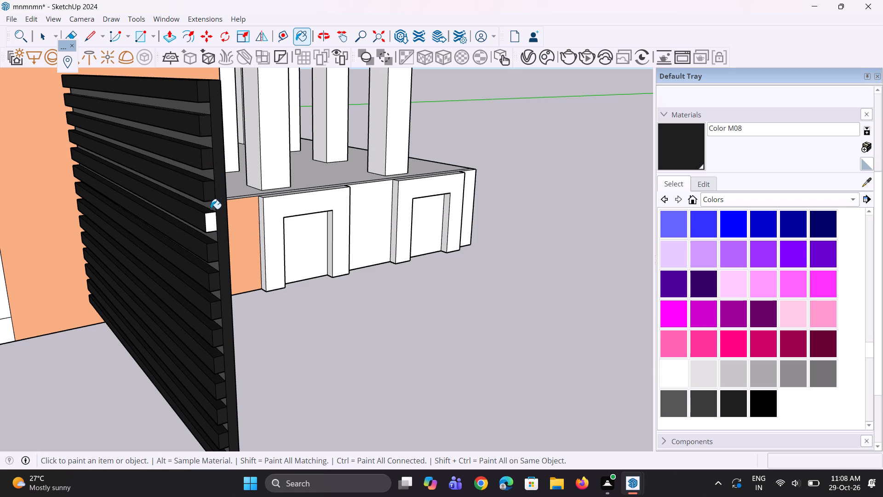
click(210, 220)
At the panel's opposite end, paint the vertical side edge and the end faces of the top five slats with Color M08.
middle_drag(208, 242, 523, 222)
middle_drag(328, 245, 471, 214)
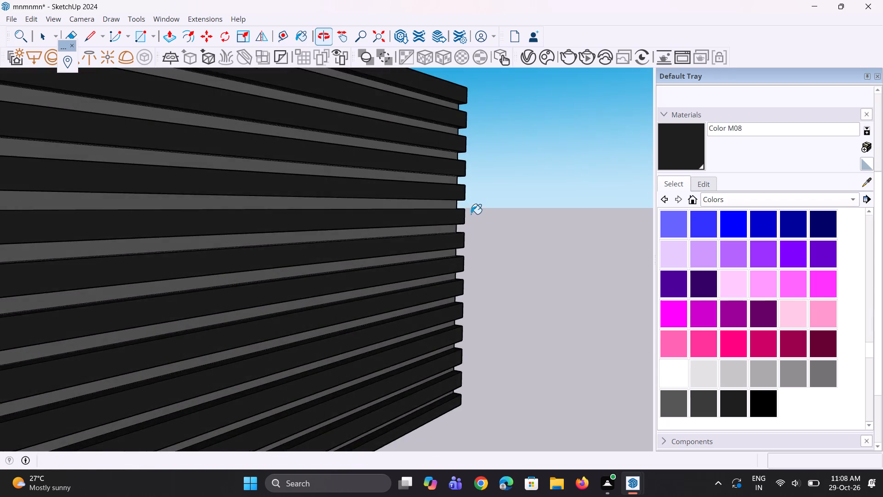
middle_drag(439, 223, 490, 227)
scroll(490, 227, up, 1)
scroll(490, 227, down, 5)
middle_drag(264, 234, 283, 267)
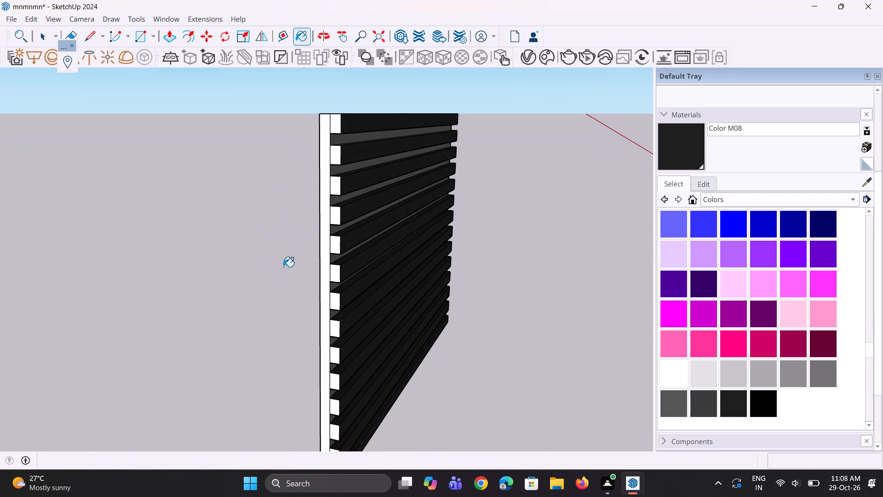
scroll(317, 136, up, 2)
click(328, 132)
click(346, 124)
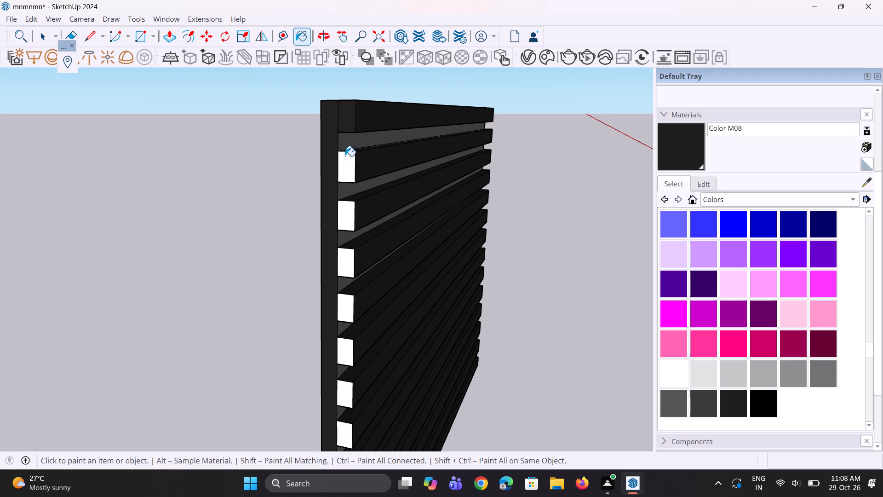
click(345, 158)
click(350, 211)
click(344, 261)
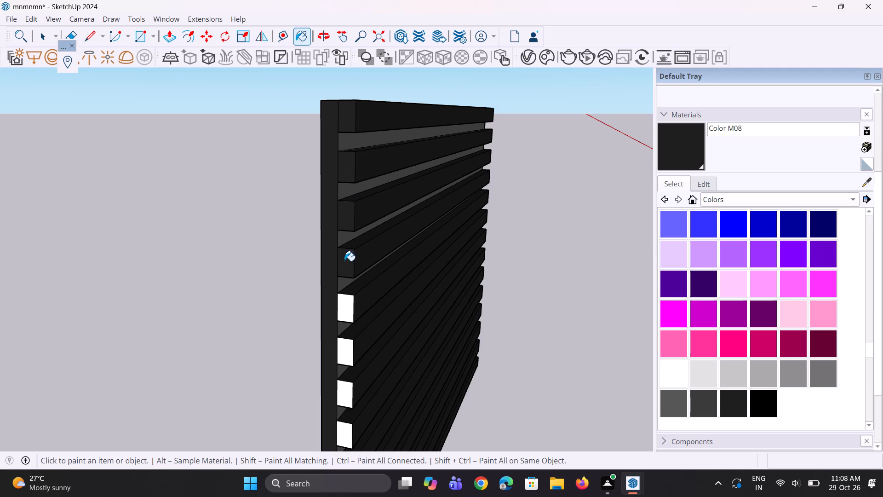
click(346, 307)
Paint the opposite-end faces of the next six slats down, the sixth to eleventh from the top, with Color M08.
scroll(342, 241, down, 7)
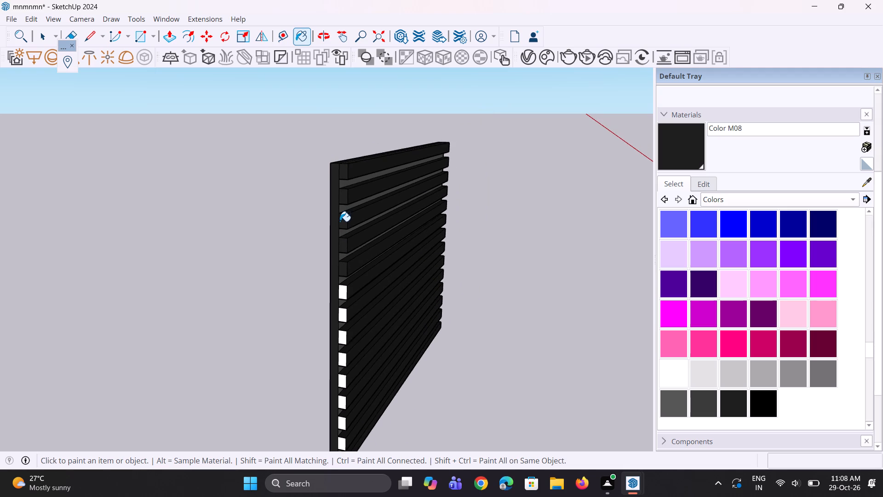
scroll(340, 221, down, 5)
scroll(328, 351, up, 2)
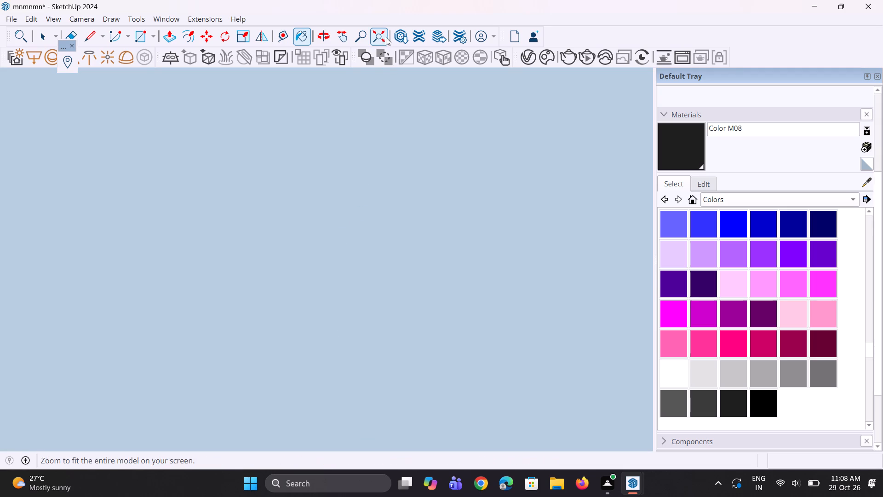
click(386, 37)
middle_drag(437, 246, 164, 215)
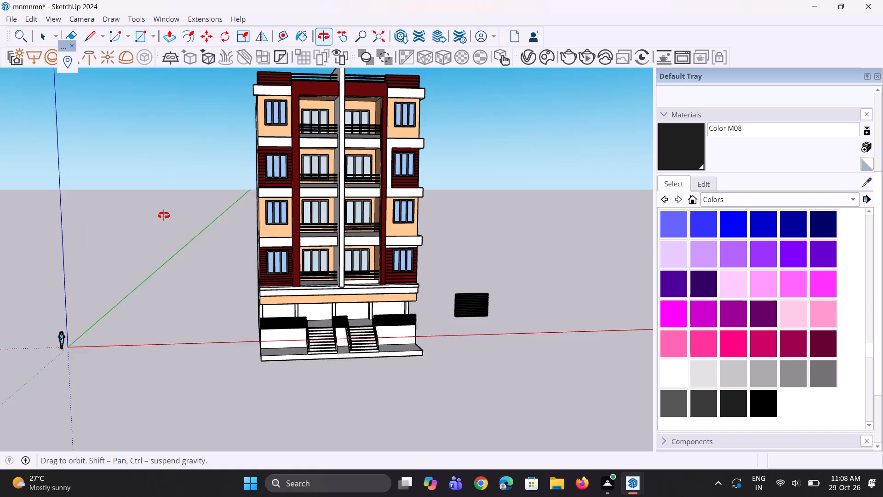
middle_drag(164, 215, 162, 215)
scroll(470, 329, up, 17)
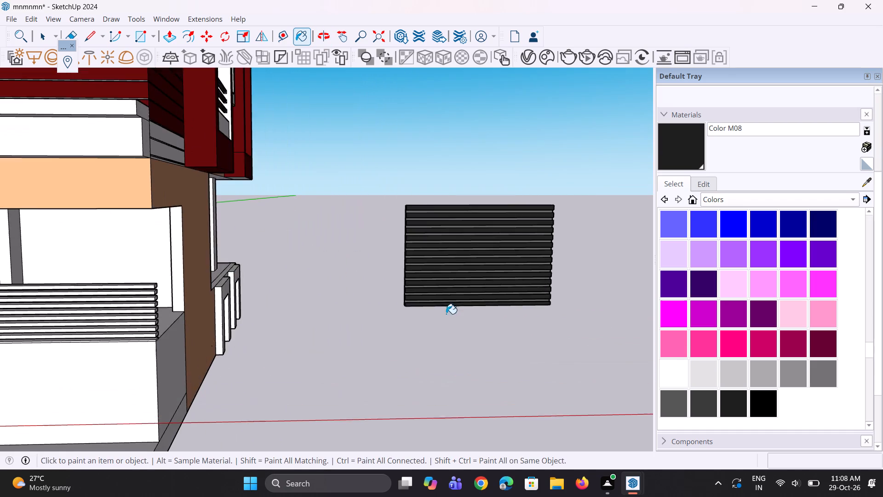
middle_drag(446, 313, 576, 325)
scroll(327, 218, up, 7)
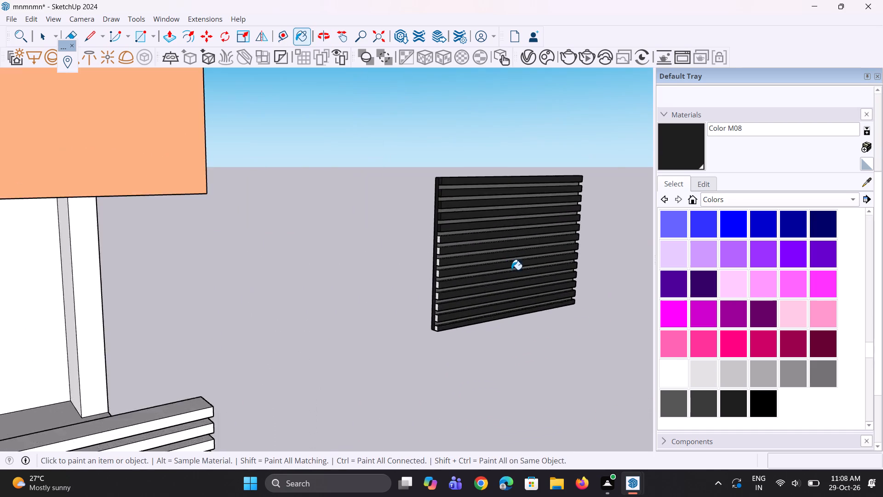
scroll(498, 262, up, 4)
scroll(402, 246, up, 3)
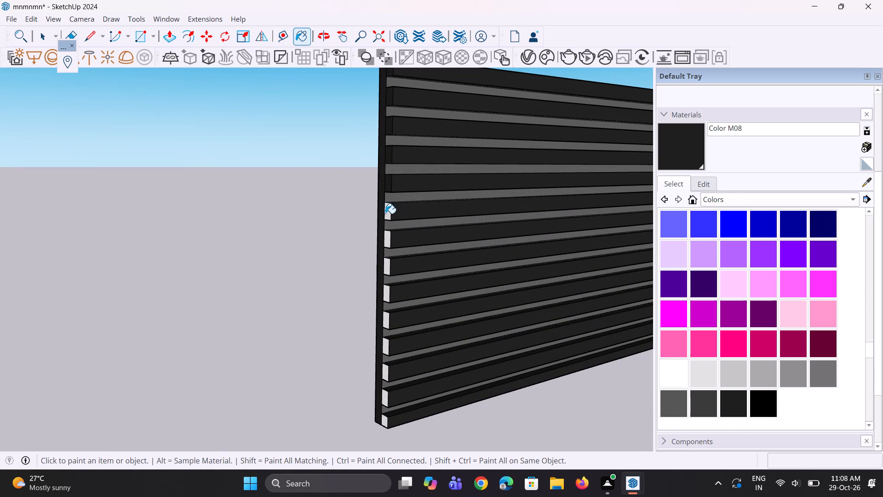
click(388, 214)
click(390, 234)
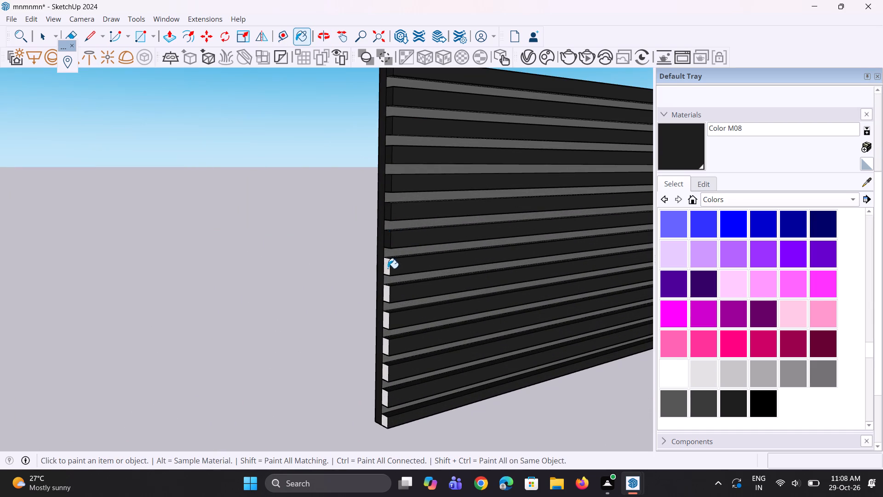
scroll(388, 270, up, 3)
click(388, 270)
click(388, 308)
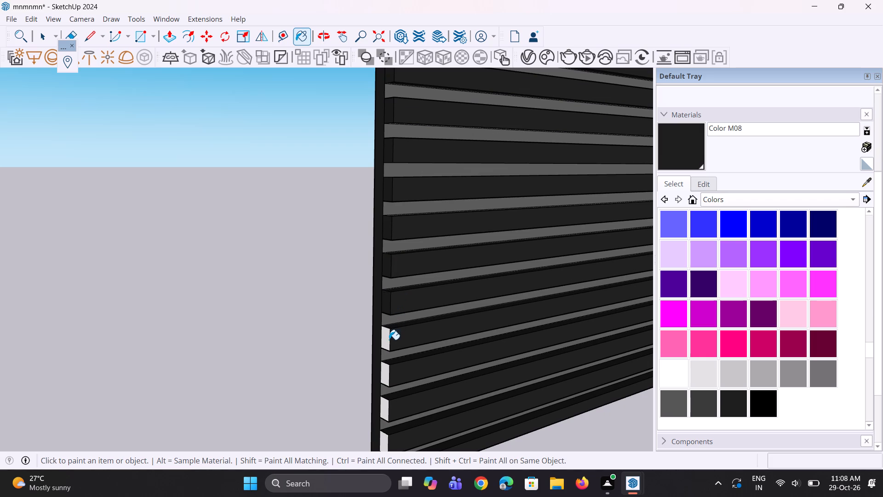
click(389, 340)
click(384, 369)
Paint the end faces of the lowest three slats at this opposite end with Color M08.
scroll(380, 306, down, 4)
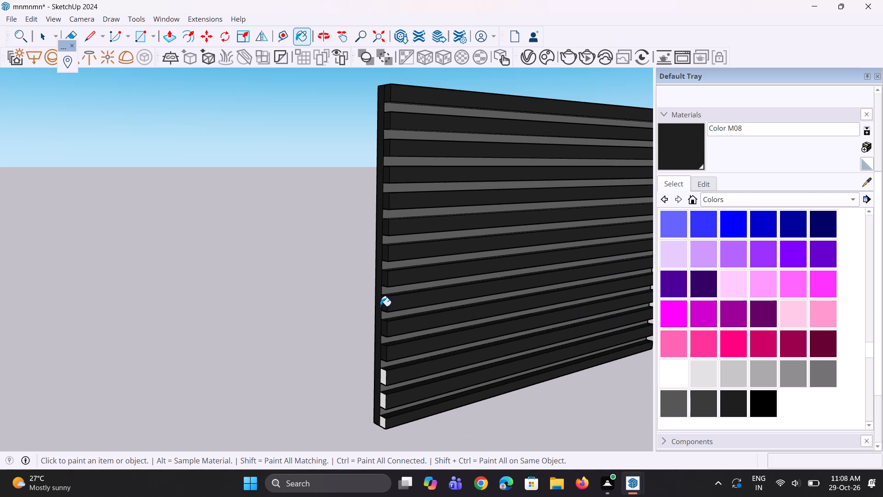
scroll(384, 402, up, 7)
click(387, 347)
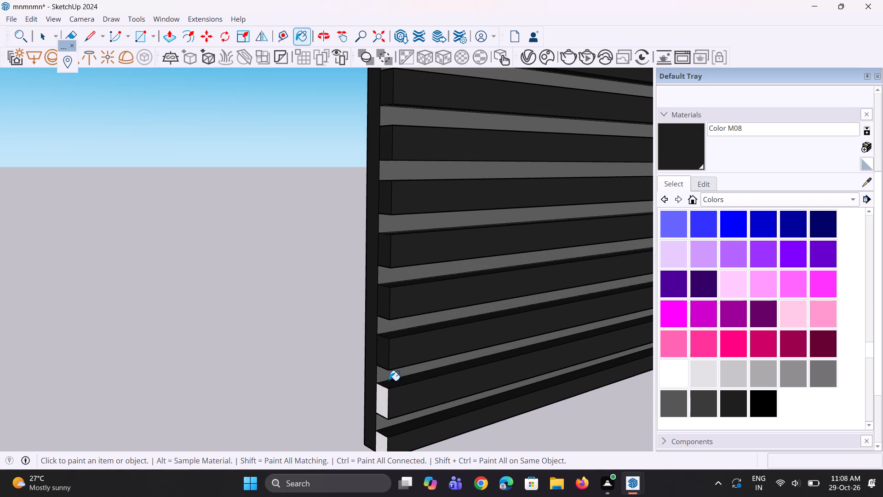
click(373, 405)
click(381, 405)
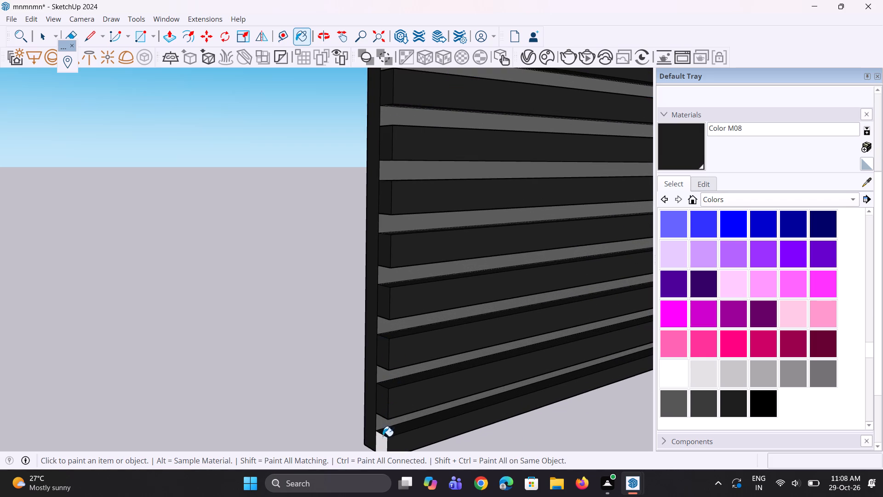
click(382, 439)
Inspect the slatted panel from the back, above, the front and its ends for unpainted faces.
scroll(354, 407, down, 8)
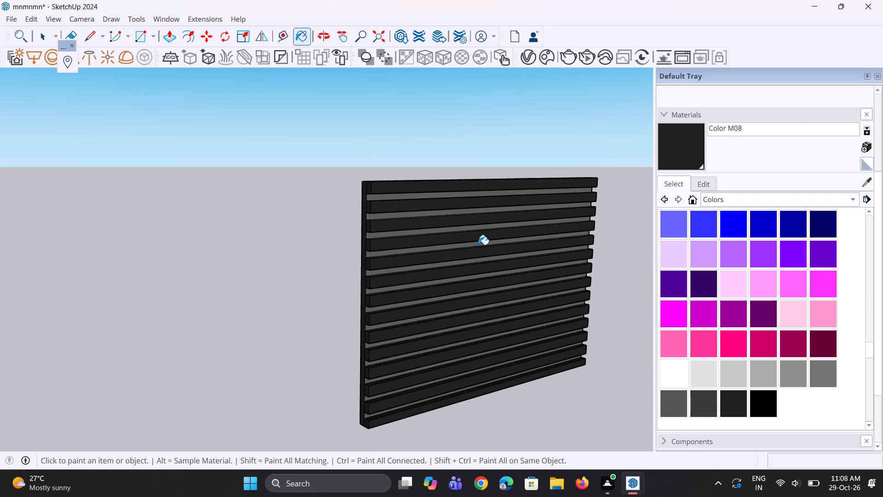
middle_drag(478, 245, 615, 491)
scroll(368, 397, down, 1)
scroll(601, 496, up, 1)
middle_drag(882, 489, 711, 401)
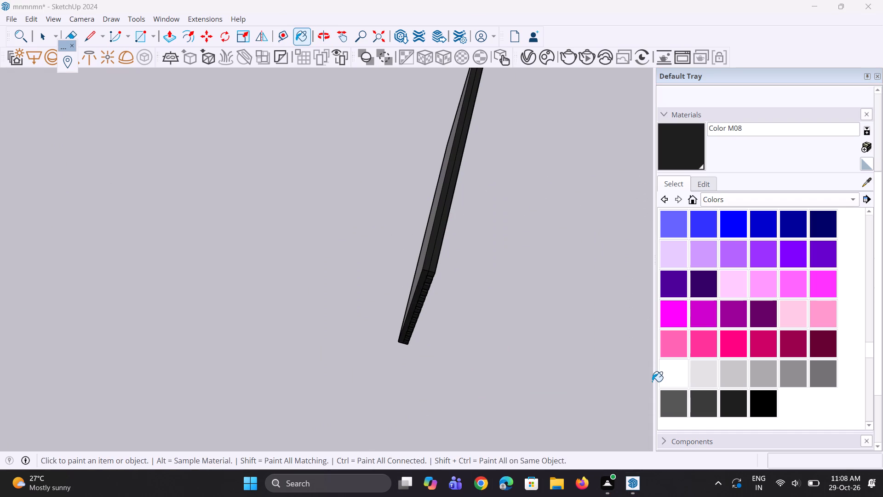
middle_drag(610, 339, 859, 494)
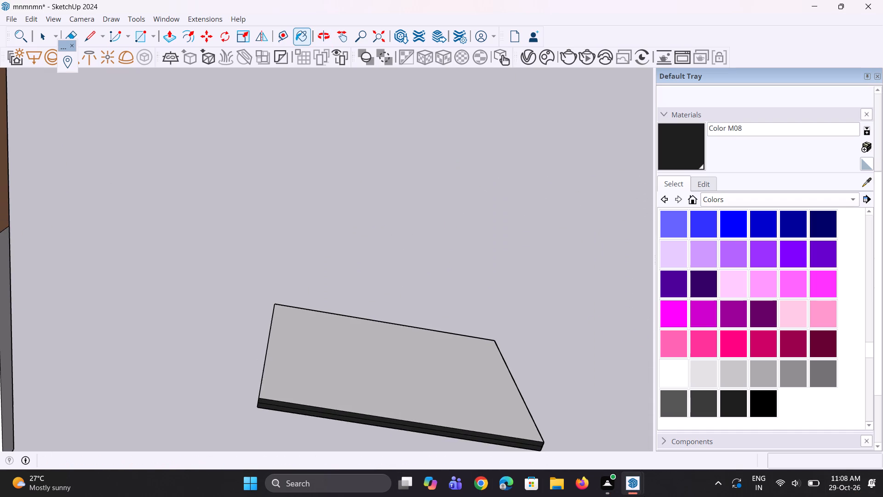
scroll(644, 496, down, 2)
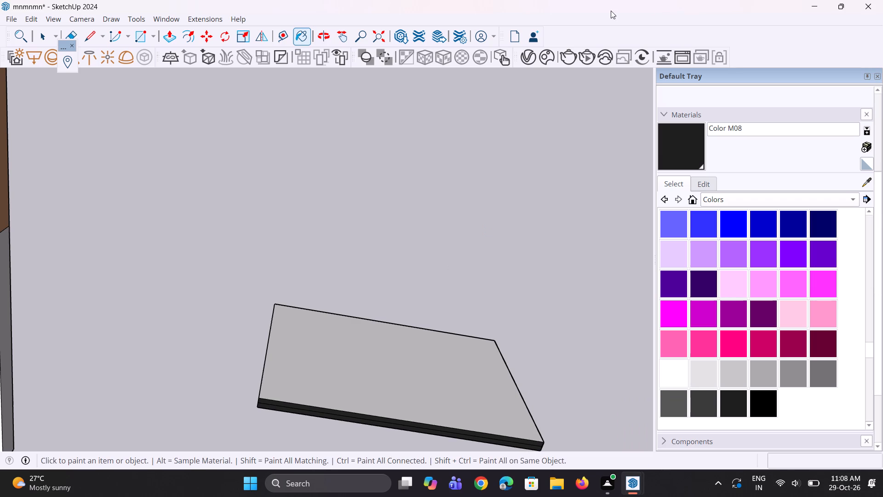
scroll(502, 203, down, 1)
middle_drag(501, 225, 431, 29)
middle_drag(391, 260, 387, 125)
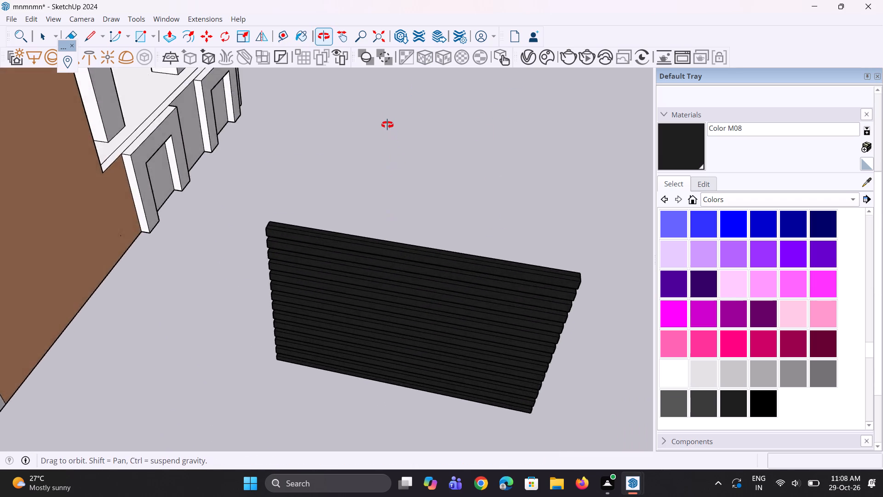
middle_drag(387, 125, 382, 111)
scroll(350, 264, up, 2)
middle_drag(353, 261, 337, 173)
middle_drag(498, 312, 180, 260)
scroll(180, 260, up, 1)
click(214, 268)
middle_drag(264, 297, 524, 329)
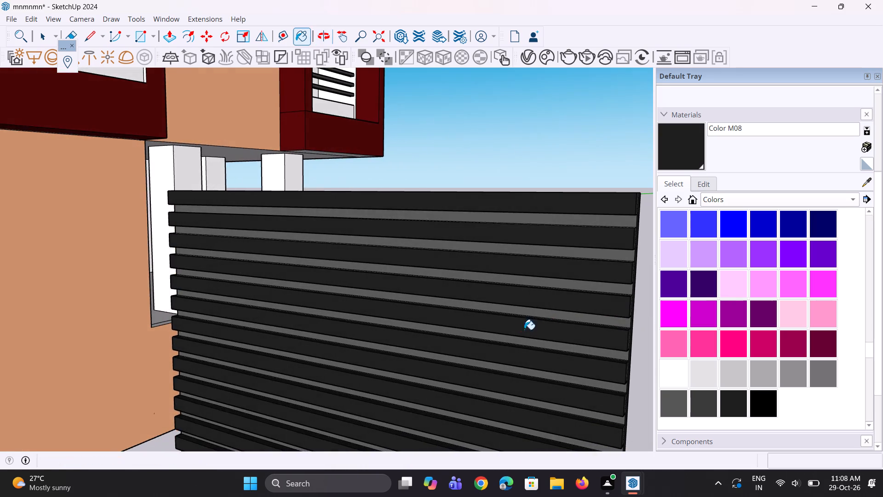
scroll(547, 320, down, 9)
middle_drag(474, 335, 547, 319)
scroll(528, 301, down, 5)
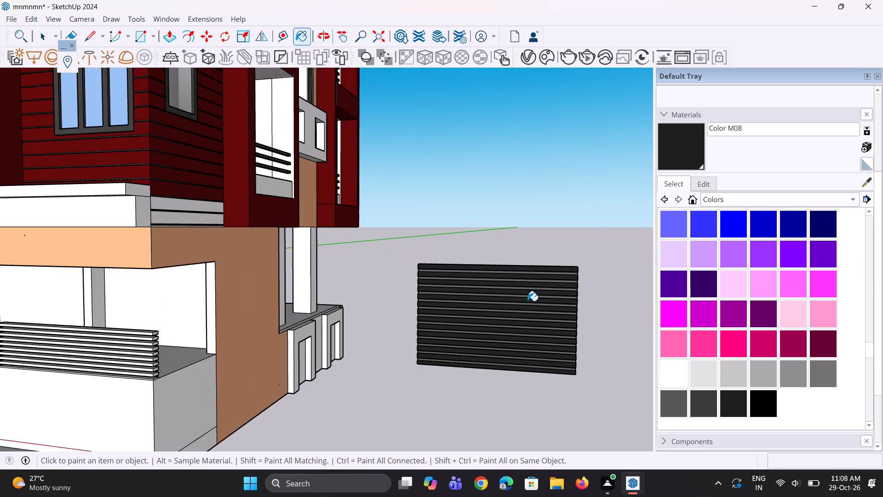
Select the entire freestanding slatted panel, make it a single group, and select that group.
middle_drag(530, 317, 544, 321)
key(space)
key(space)
drag(405, 246, 467, 364)
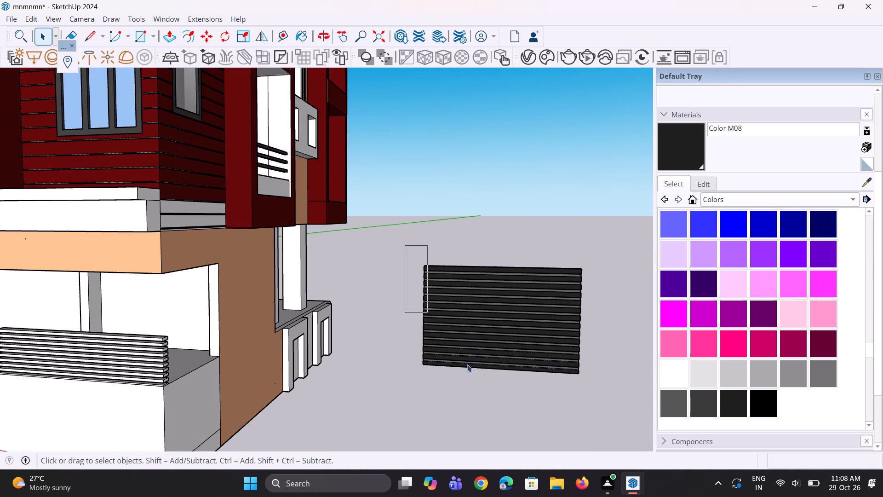
drag(467, 364, 609, 391)
right_click(534, 334)
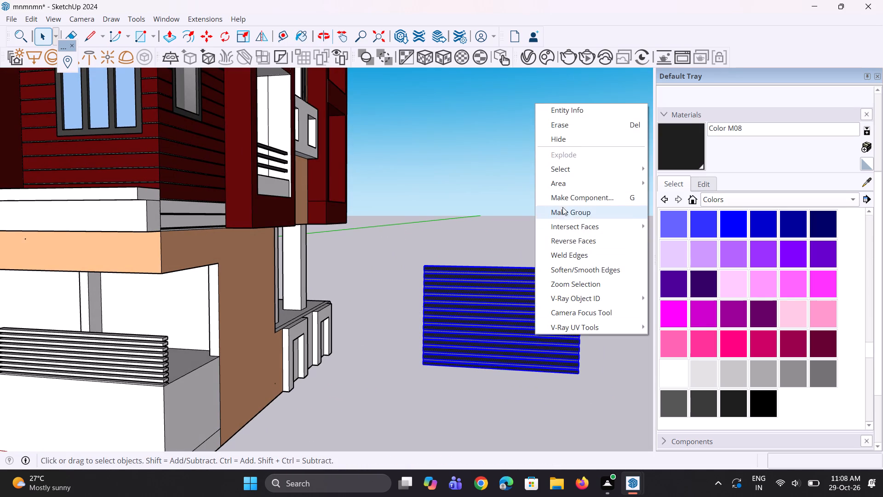
click(568, 214)
click(440, 367)
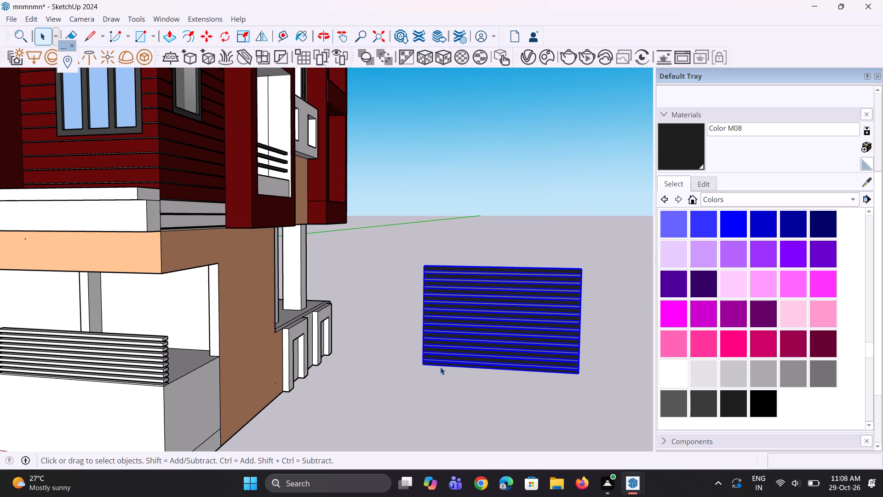
Push the white ground-floor wall face in the end bay nearest the freestanding slatted panel inward by about 1' 7/16".
click(404, 384)
scroll(368, 347, down, 5)
middle_drag(259, 320, 274, 361)
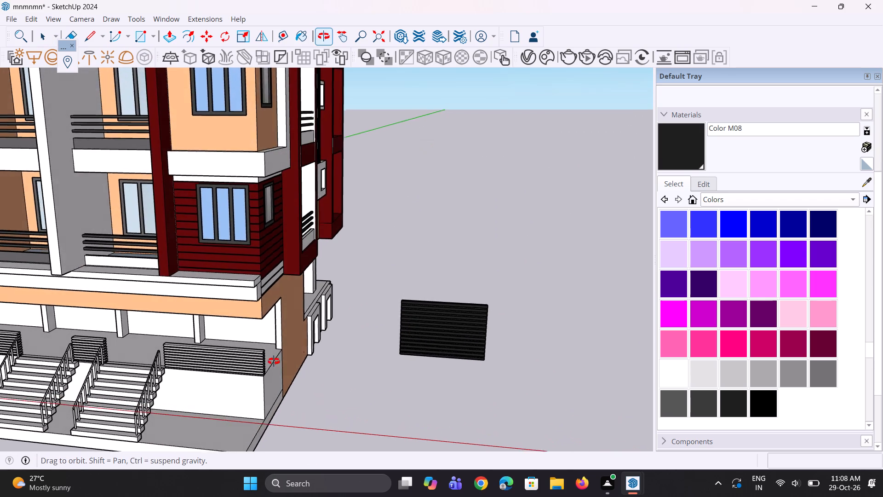
middle_drag(274, 361, 277, 361)
scroll(276, 358, up, 7)
key(p)
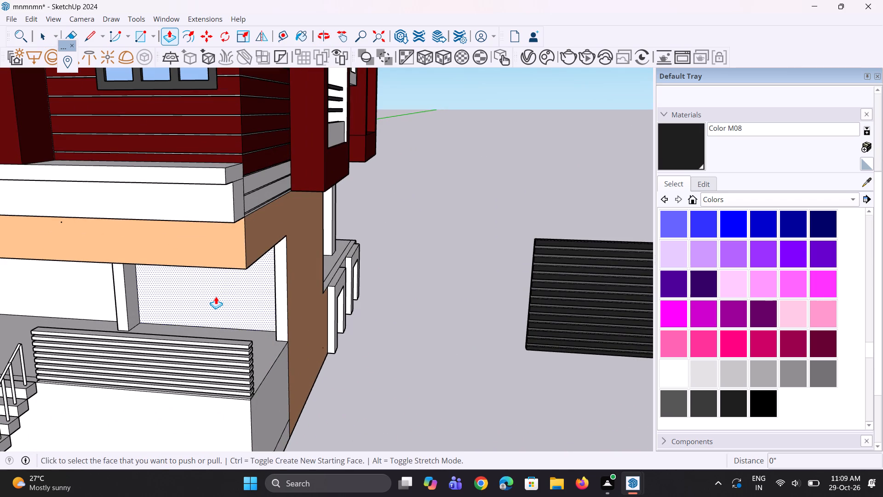
click(216, 296)
click(214, 286)
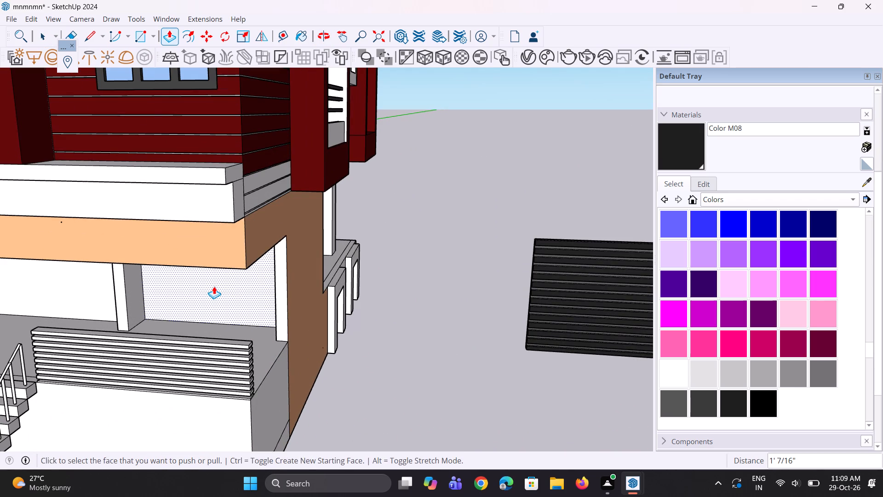
Repeat the same push on the wall faces of the other three ground-floor bays, undoing any stray push on the peach beam.
middle_drag(219, 292, 338, 298)
double_click(93, 331)
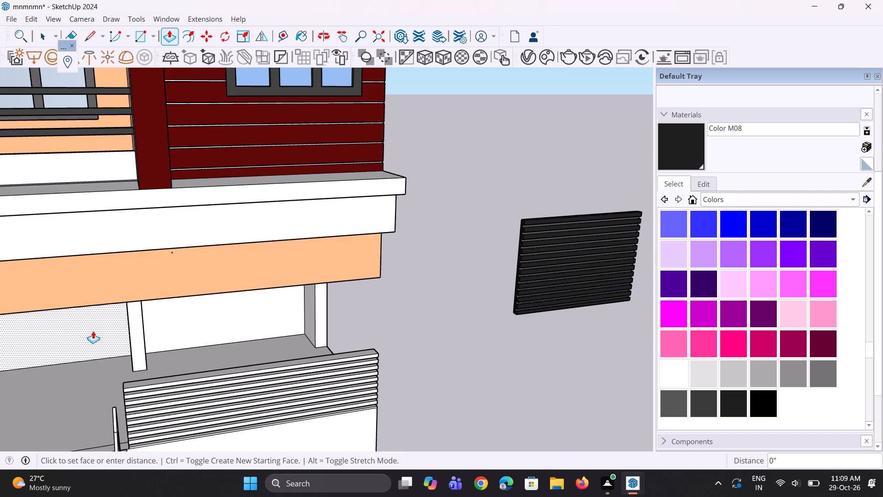
scroll(243, 328, down, 10)
scroll(70, 354, up, 1)
double_click(89, 331)
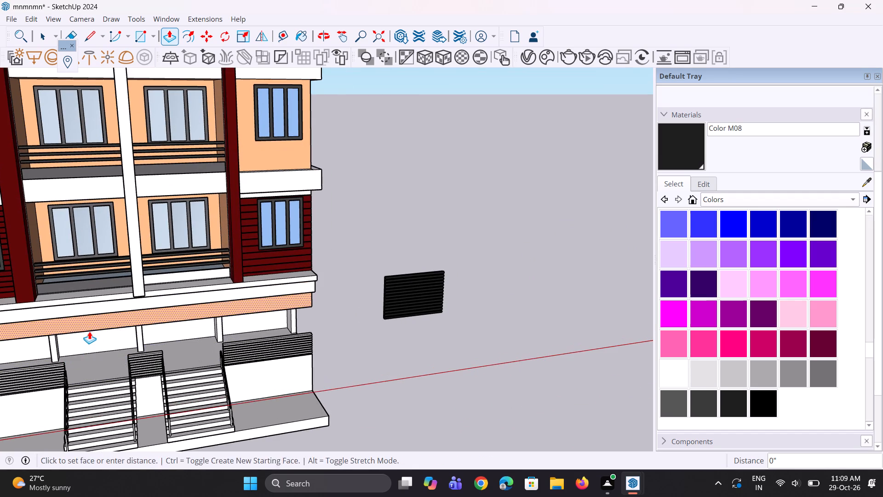
key(ctrl+z)
ctrl+scroll(90, 341, up, 2)
double_click(90, 341)
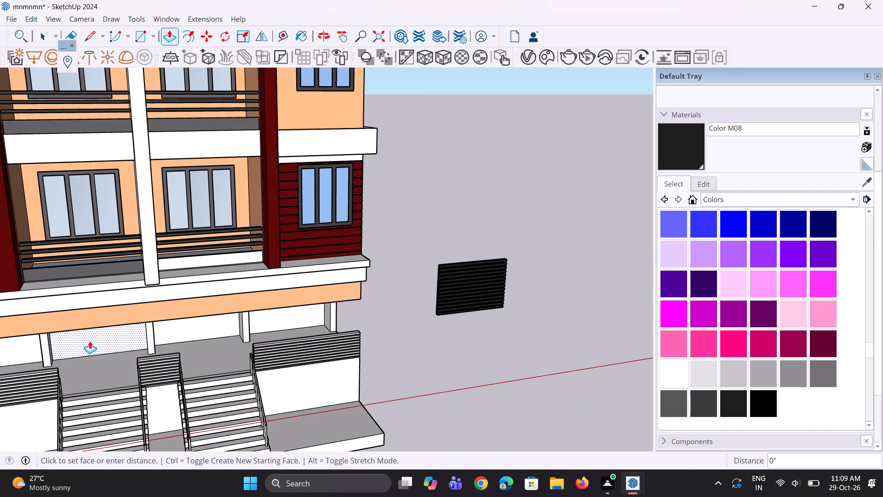
scroll(251, 328, down, 5)
double_click(96, 350)
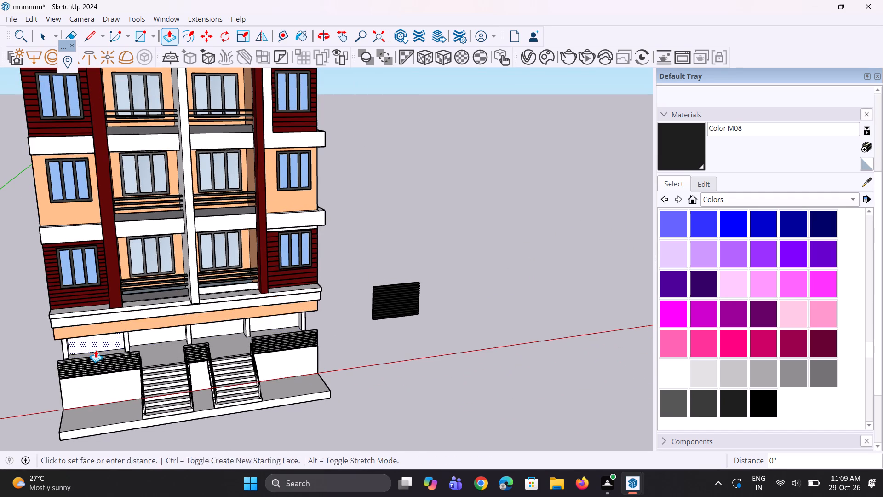
Select the slatted panel group and move it by its bottom corner into the nearest end bay under the peach beam.
key(space)
key(space)
click(392, 318)
scroll(418, 316, up, 4)
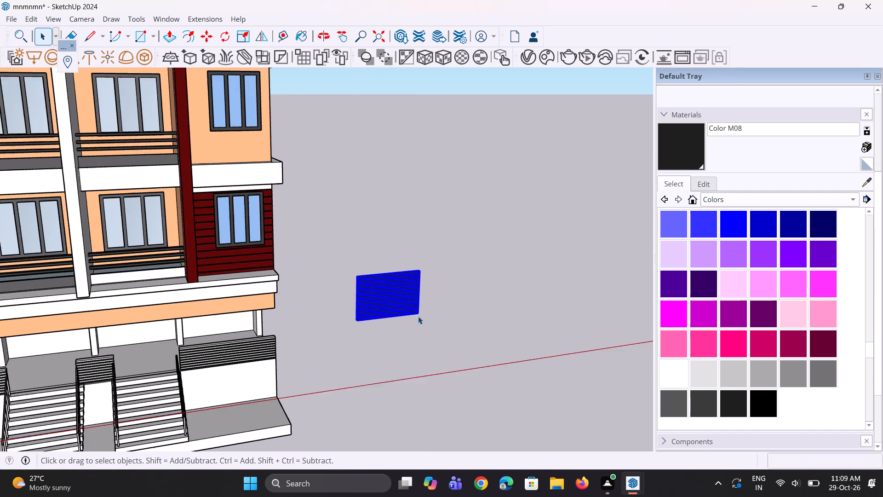
scroll(418, 316, up, 1)
key(m)
click(420, 315)
scroll(238, 340, up, 1)
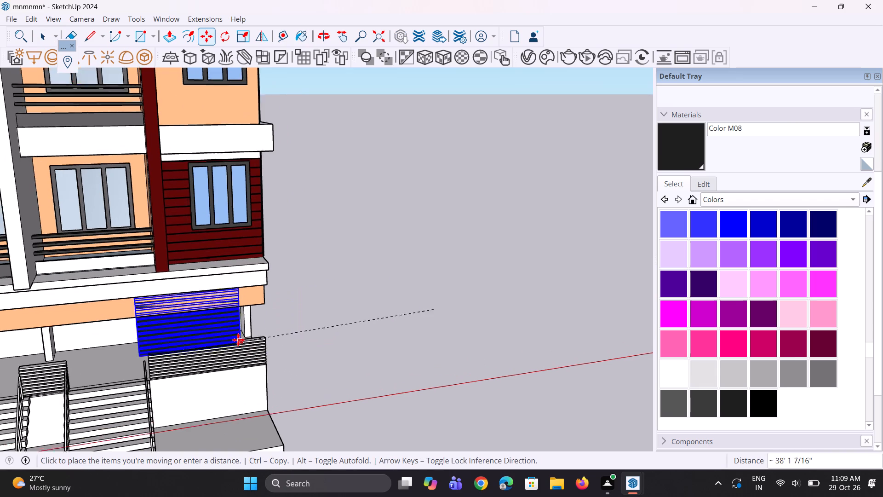
scroll(238, 340, up, 3)
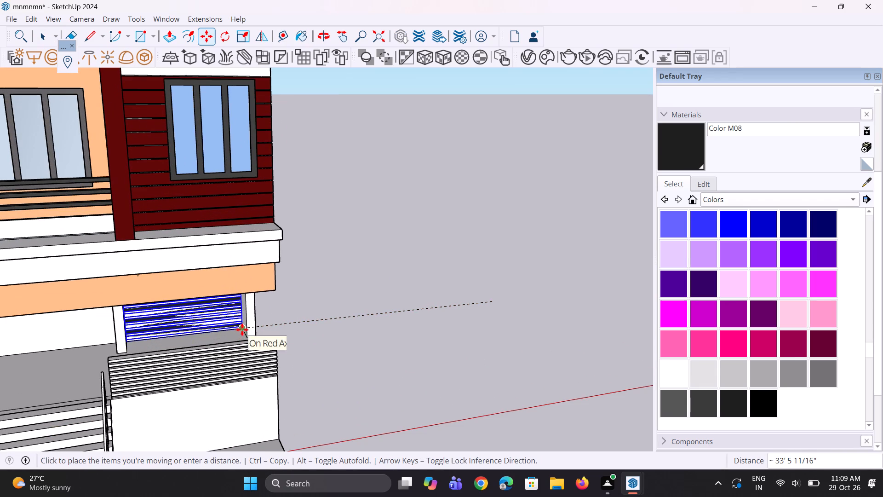
click(242, 329)
Move the slatted panel forward off the wall by about 1' 7" to the midpoint of the pier's bottom side edge.
scroll(242, 329, up, 14)
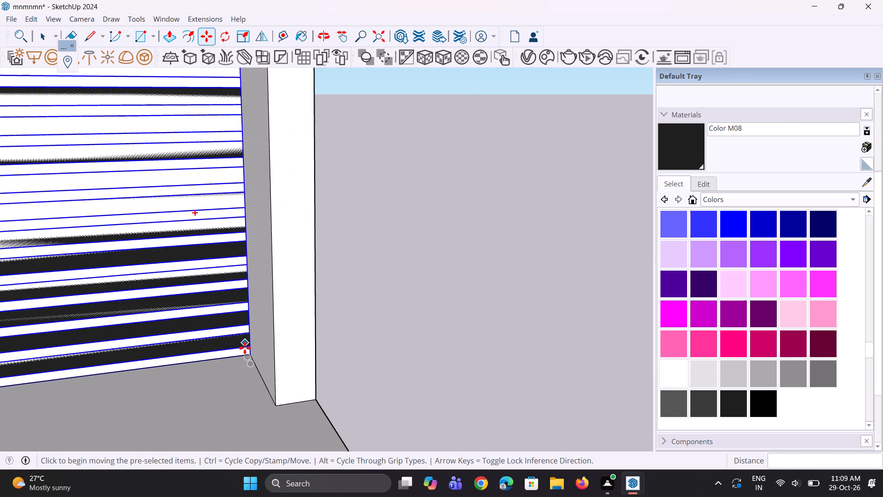
click(252, 364)
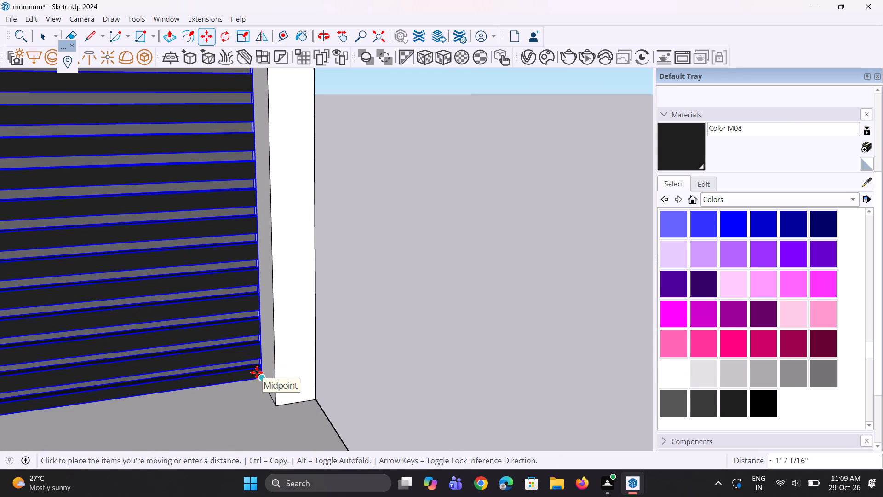
click(256, 371)
middle_drag(263, 374, 228, 356)
scroll(228, 356, up, 1)
scroll(228, 356, down, 10)
middle_drag(222, 345, 233, 336)
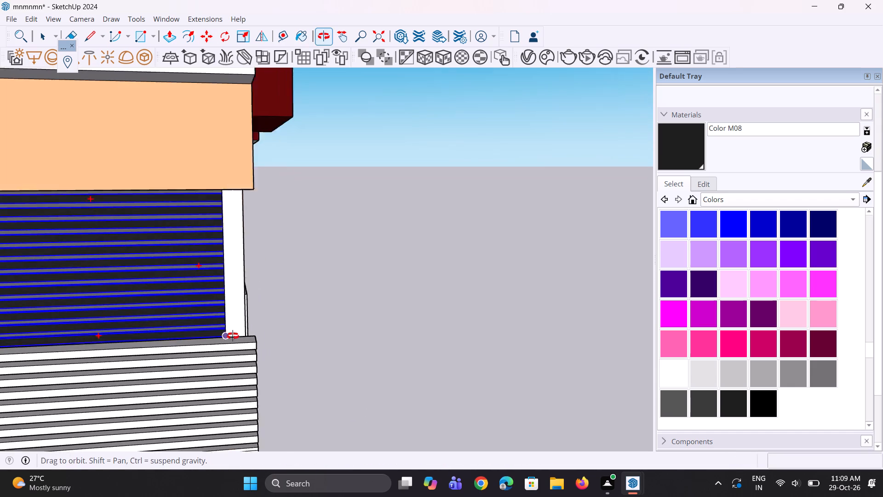
middle_drag(233, 336, 233, 336)
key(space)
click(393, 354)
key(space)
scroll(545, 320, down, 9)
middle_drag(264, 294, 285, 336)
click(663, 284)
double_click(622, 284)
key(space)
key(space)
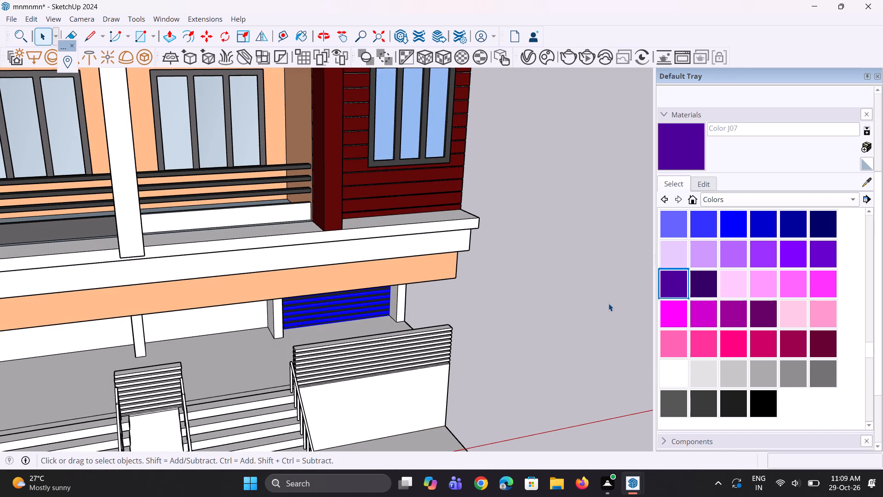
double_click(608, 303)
Copy the slatted panel from the end bay into the adjacent second bay, placing its bottom corner against the pier.
middle_drag(487, 284, 472, 264)
scroll(486, 284, up, 1)
click(324, 326)
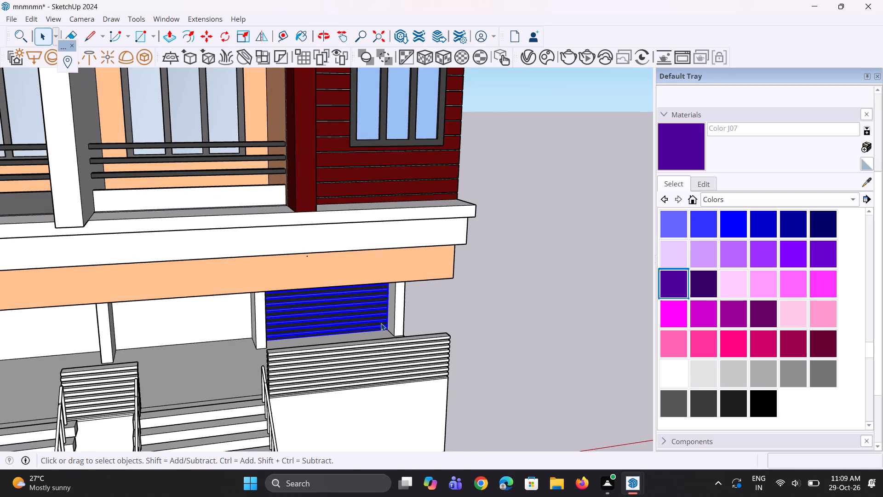
scroll(381, 323, up, 4)
key(m)
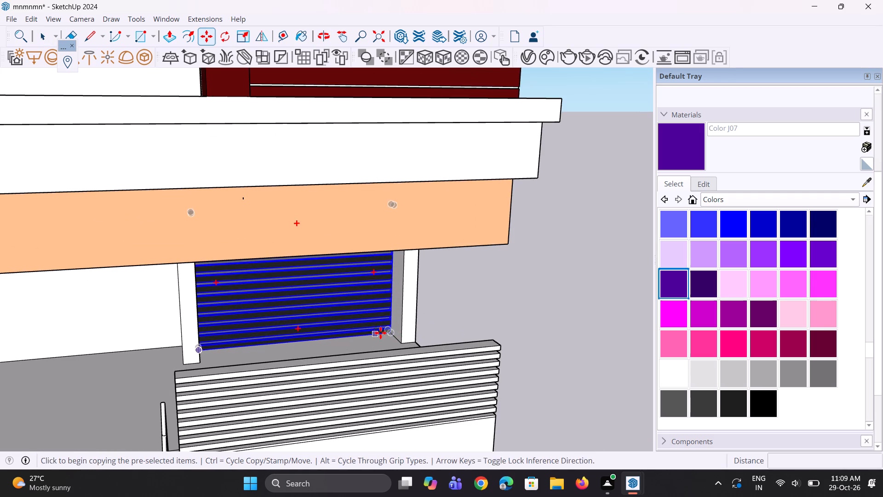
click(392, 332)
scroll(275, 339, down, 5)
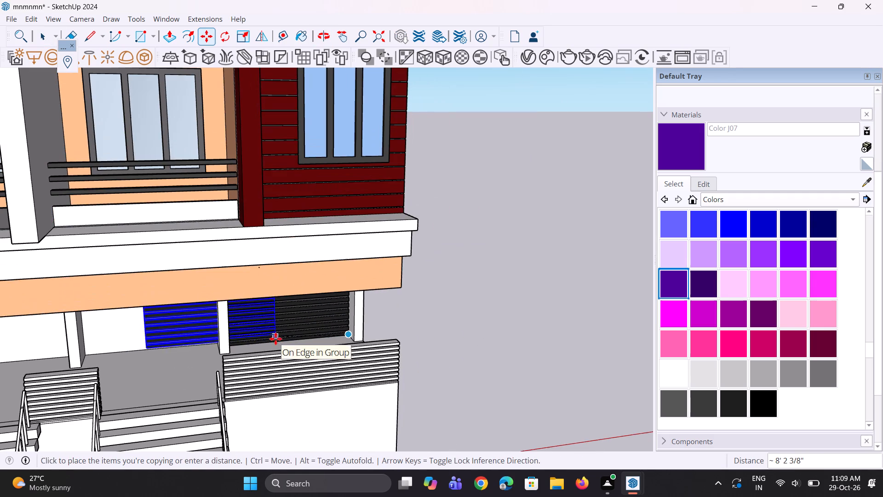
scroll(218, 350, up, 6)
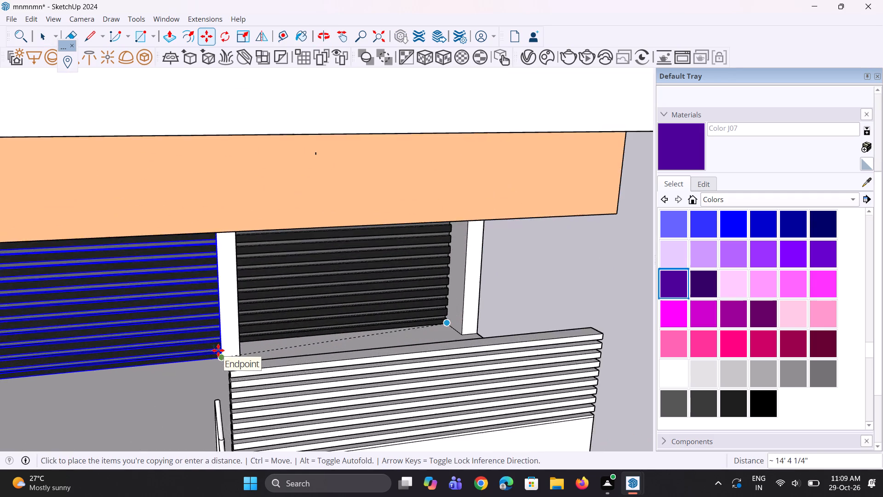
scroll(218, 350, up, 4)
click(218, 342)
Copy the second bay's slatted panel about 14' 2" along the facade into the third bay.
scroll(483, 332, down, 14)
key(m)
scroll(351, 353, up, 3)
scroll(396, 344, up, 3)
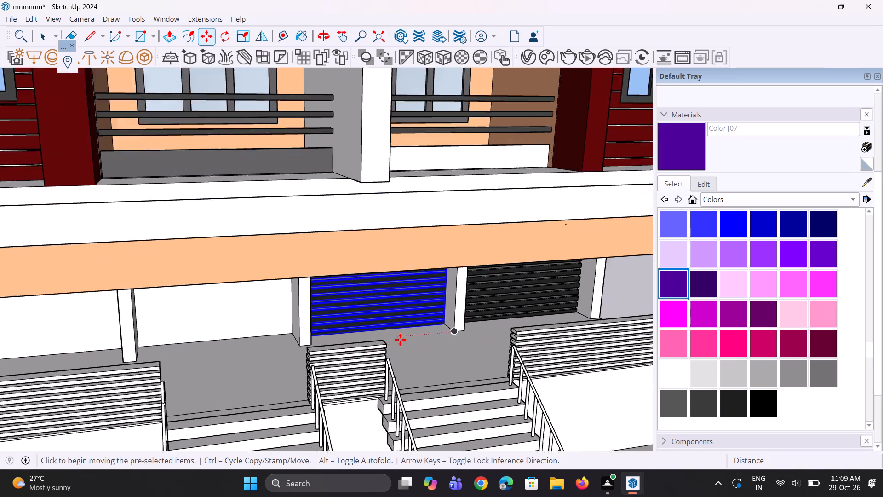
ctrl+scroll(401, 339, up, 1)
click(454, 322)
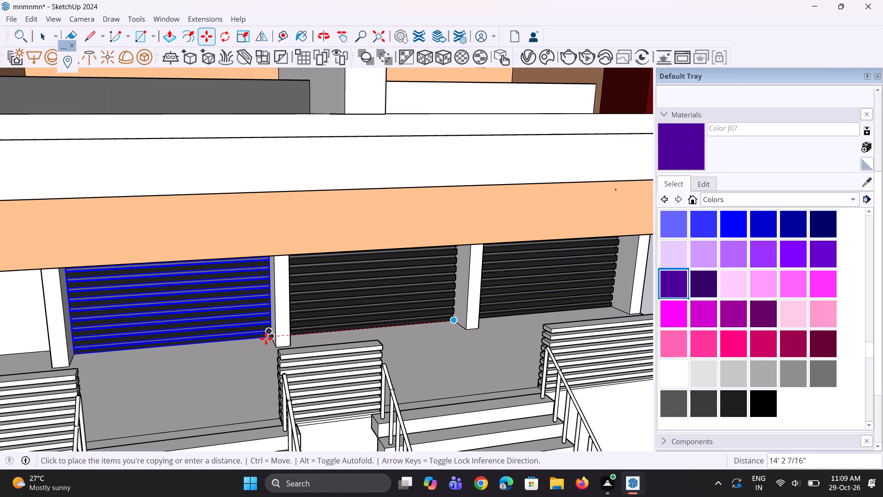
click(266, 341)
Copy the third bay's slatted panel into the fourth bay at the far end, against its pier, and clear the selection.
scroll(425, 340, down, 10)
scroll(333, 323, up, 4)
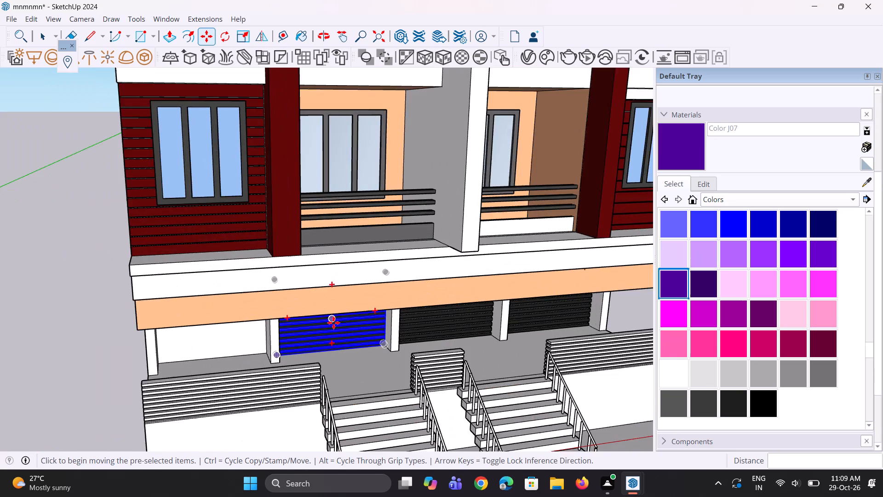
scroll(342, 329, up, 3)
key(m)
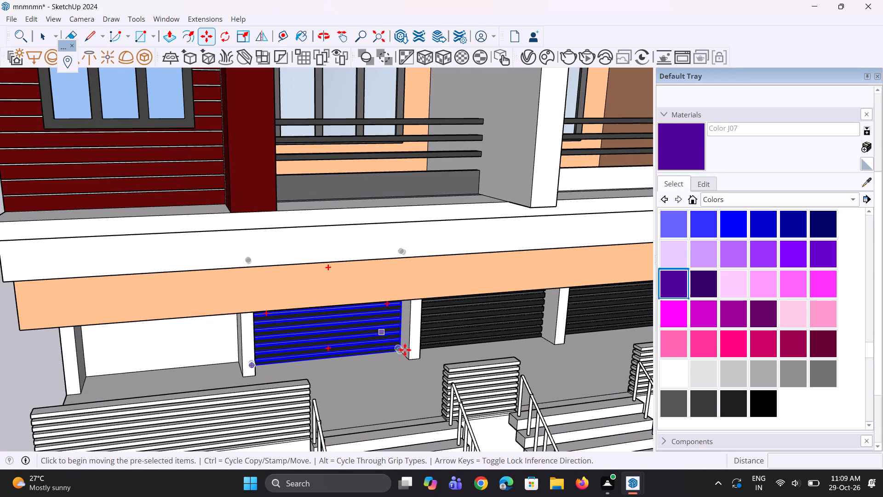
click(406, 351)
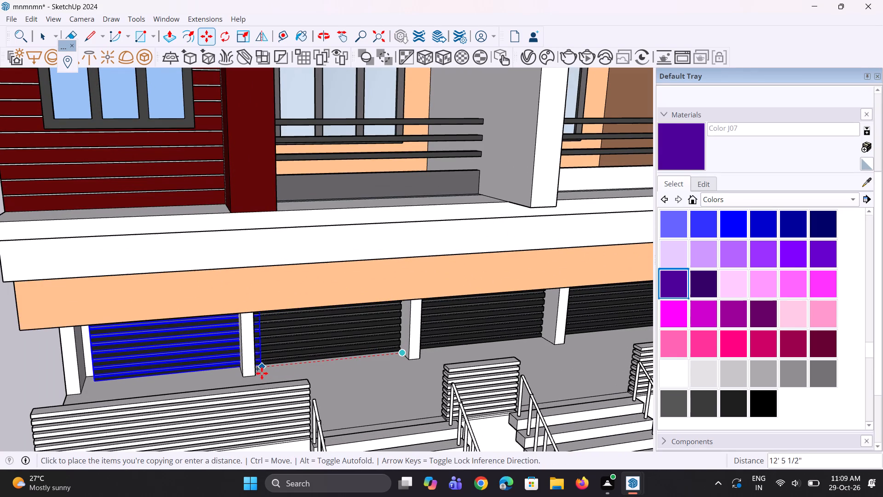
click(252, 375)
key(space)
key(space)
key(space)
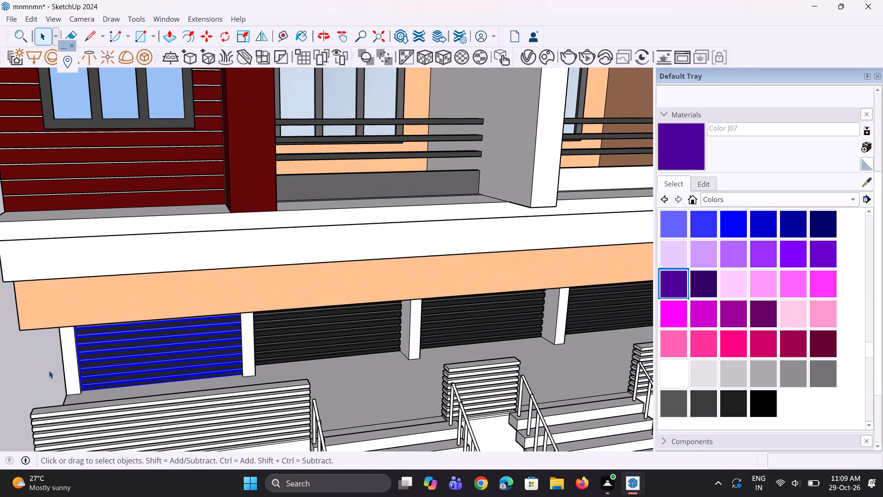
click(16, 373)
Inspect the ground-floor facade from the front to check the four slatted panels between the piers.
scroll(195, 356, down, 5)
middle_drag(253, 369, 198, 298)
scroll(198, 298, up, 1)
scroll(205, 282, down, 6)
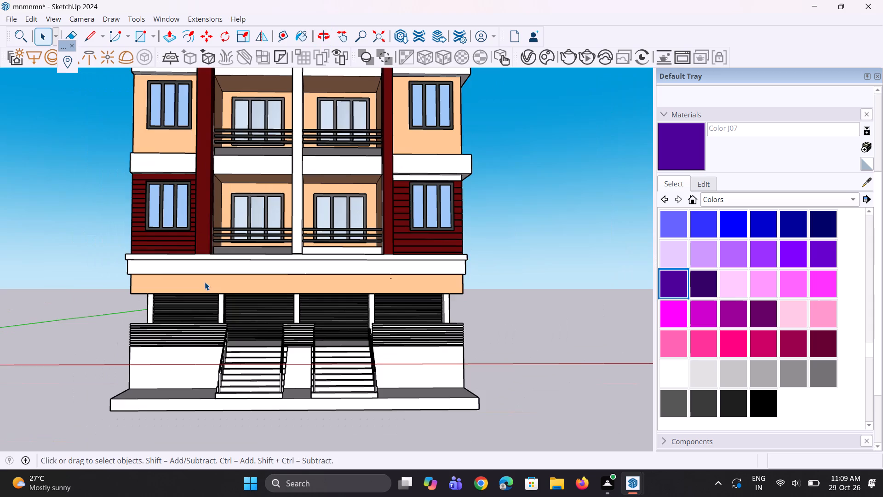
middle_drag(287, 322, 243, 347)
scroll(244, 345, down, 4)
scroll(270, 338, up, 9)
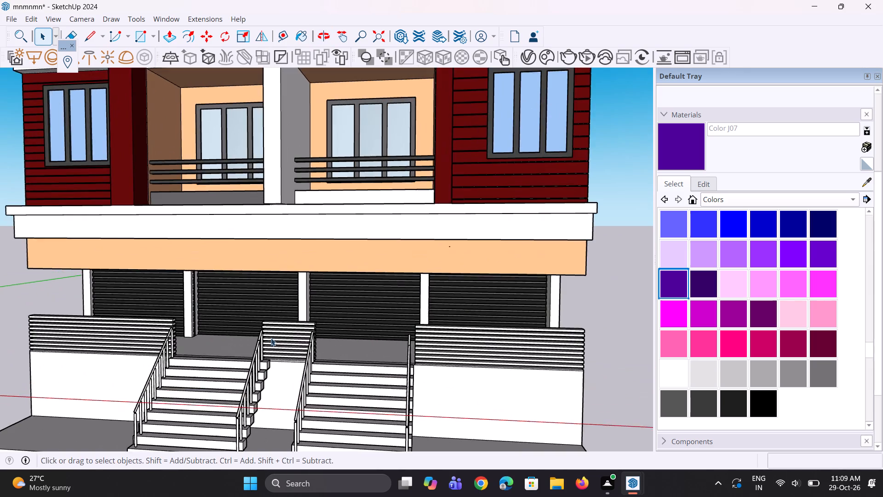
middle_drag(271, 338, 291, 340)
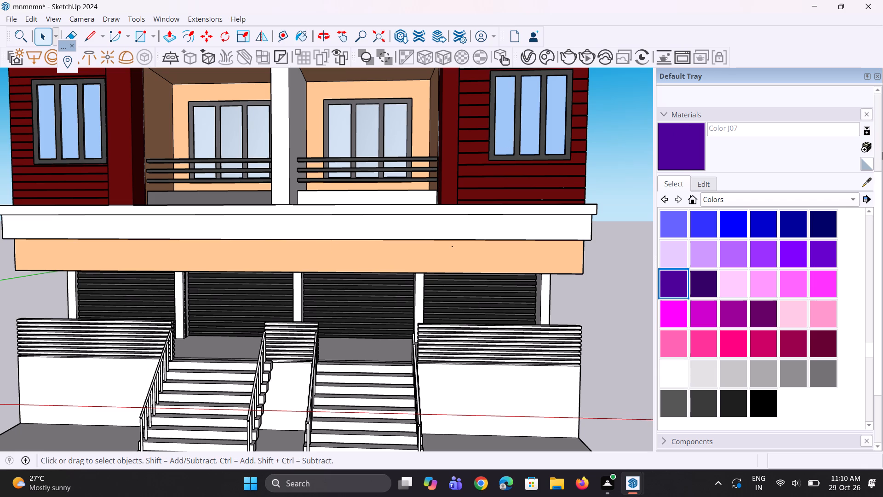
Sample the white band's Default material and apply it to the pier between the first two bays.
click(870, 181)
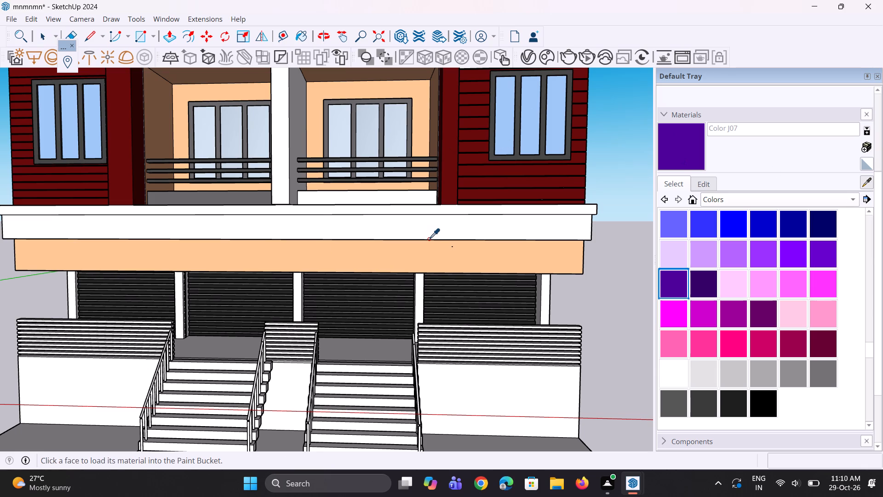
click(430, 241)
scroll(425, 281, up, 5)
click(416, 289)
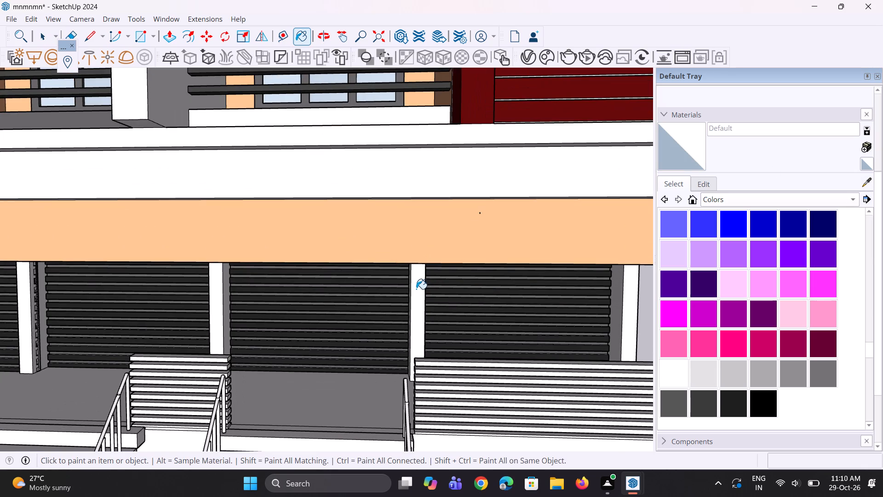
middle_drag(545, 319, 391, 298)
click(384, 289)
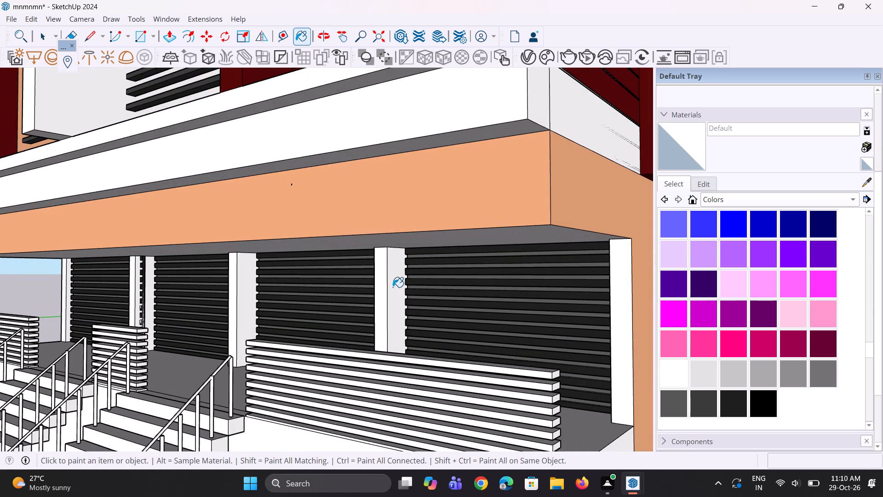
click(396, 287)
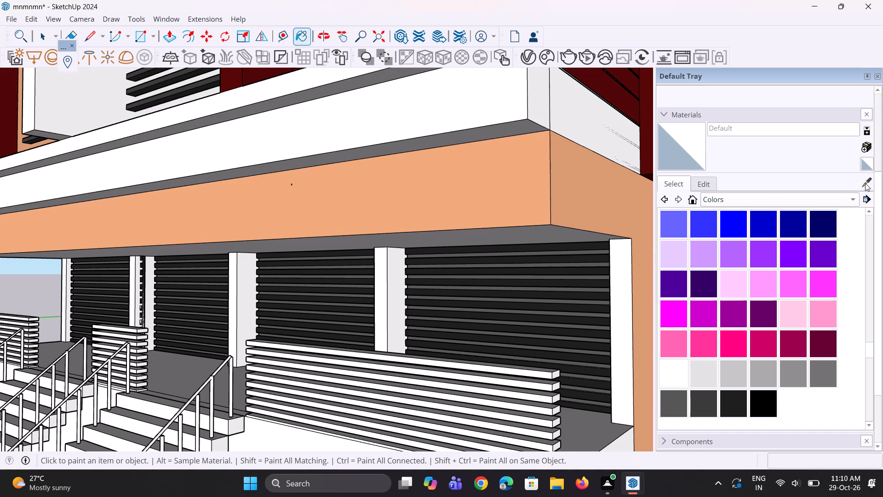
Sample Generic#1 from the peach beam above the panels and paint the beam's underside with it.
click(865, 183)
click(488, 191)
scroll(524, 234, up, 2)
middle_drag(524, 234, 524, 196)
click(524, 196)
Paint the front and side of the pier between the first two bays, and the end pier's front, with Generic#1.
click(383, 305)
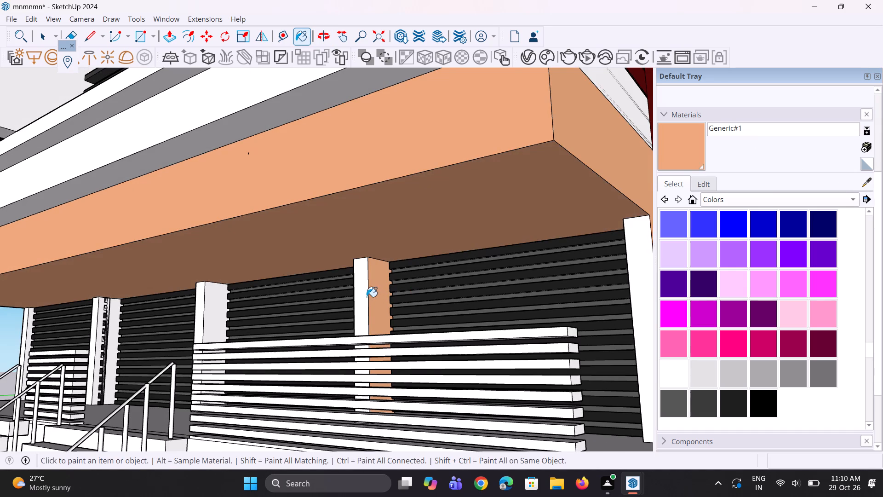
click(365, 296)
scroll(366, 273, down, 4)
scroll(501, 318, up, 2)
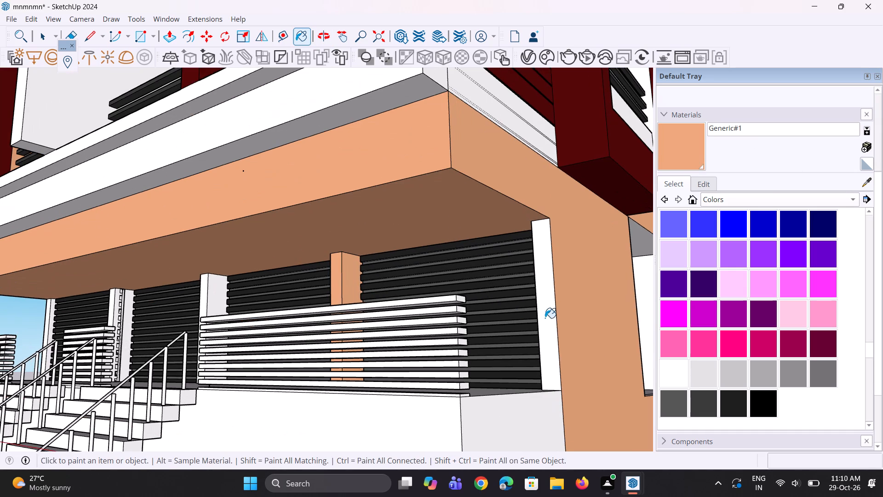
click(545, 318)
Paint the front and side faces of the pier between the second and third bays with Generic#1.
scroll(549, 316, down, 3)
scroll(269, 347, up, 1)
middle_drag(274, 349, 389, 379)
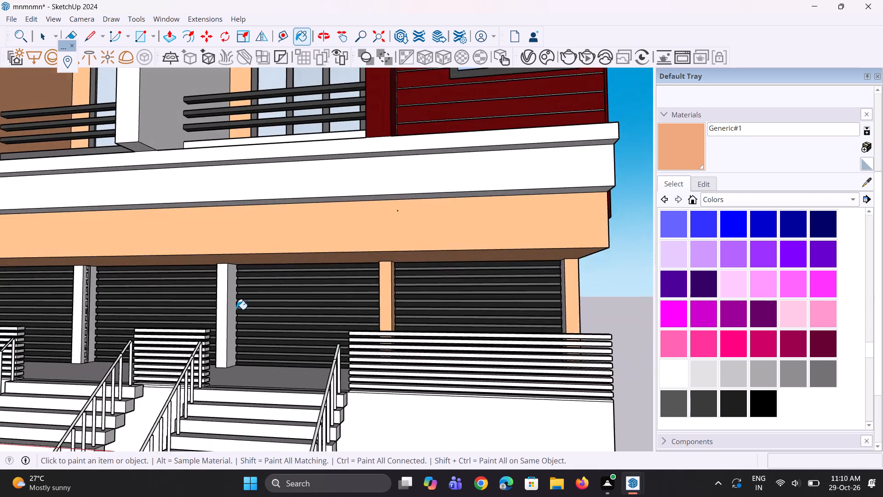
scroll(236, 309, up, 5)
click(216, 306)
click(227, 305)
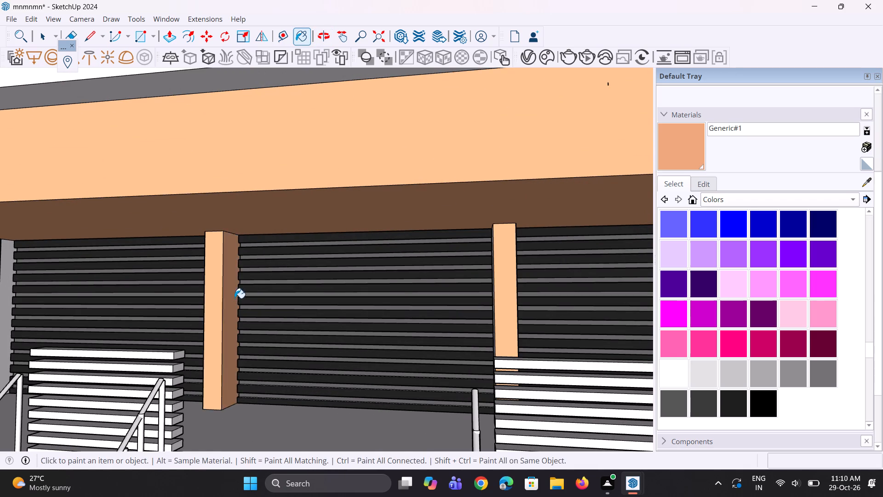
Paint the front and side faces of the white pier between the third and fourth bays with Generic#1.
scroll(236, 299, down, 11)
scroll(104, 329, up, 1)
middle_drag(112, 327, 135, 329)
scroll(153, 306, up, 3)
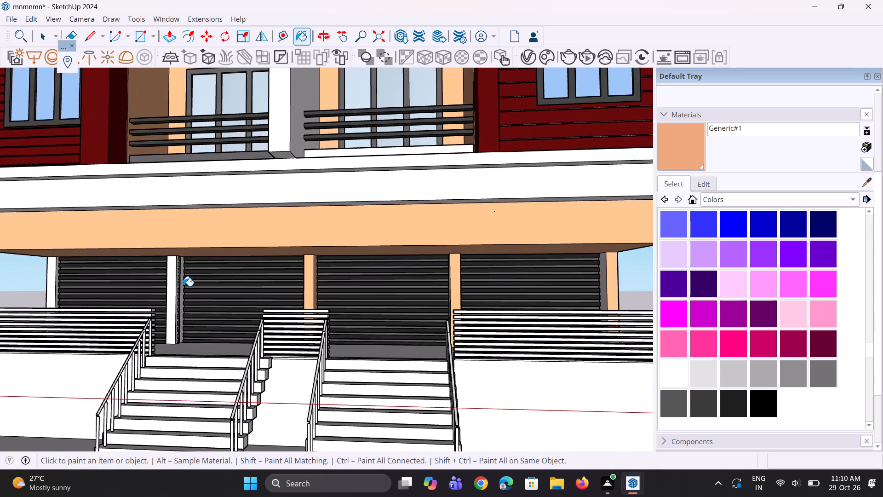
scroll(183, 285, up, 4)
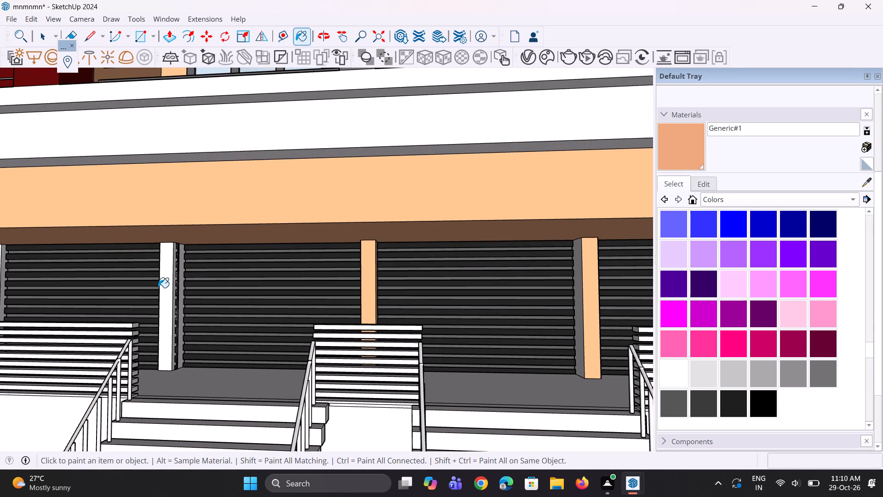
scroll(158, 288, up, 2)
click(167, 303)
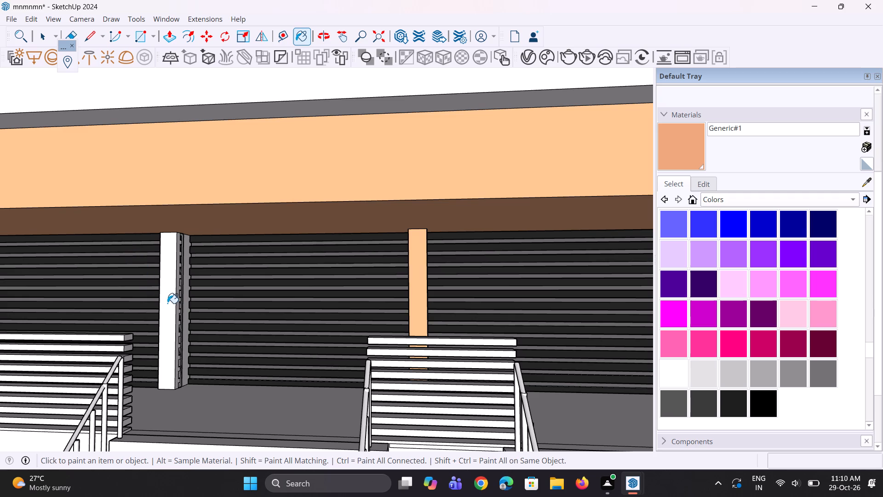
middle_drag(167, 304, 105, 290)
scroll(167, 317, up, 2)
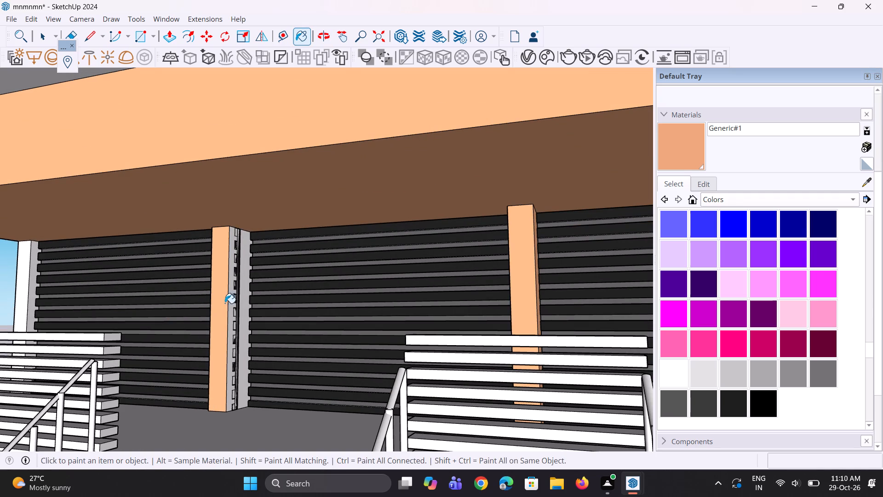
click(232, 303)
Paint the front face of the white end pier beside the fourth bay with Generic#1.
scroll(232, 303, down, 6)
middle_drag(138, 330, 224, 392)
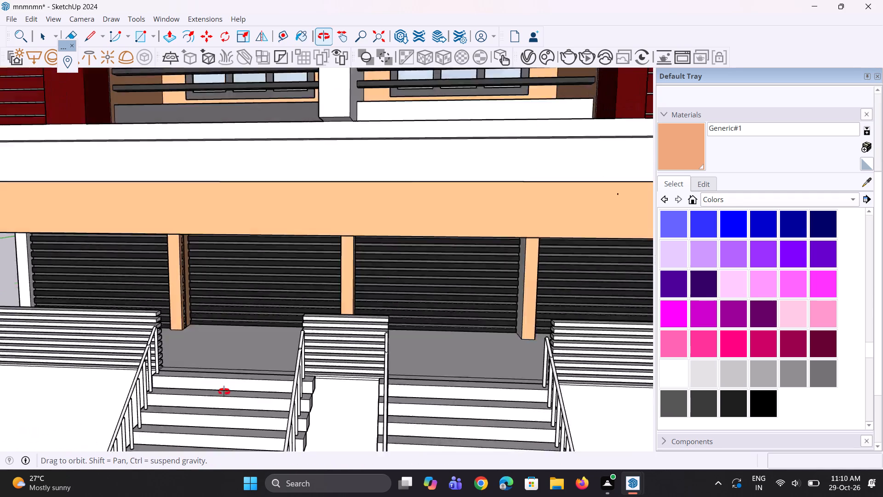
middle_drag(224, 392, 273, 370)
scroll(282, 344, down, 8)
scroll(115, 335, up, 6)
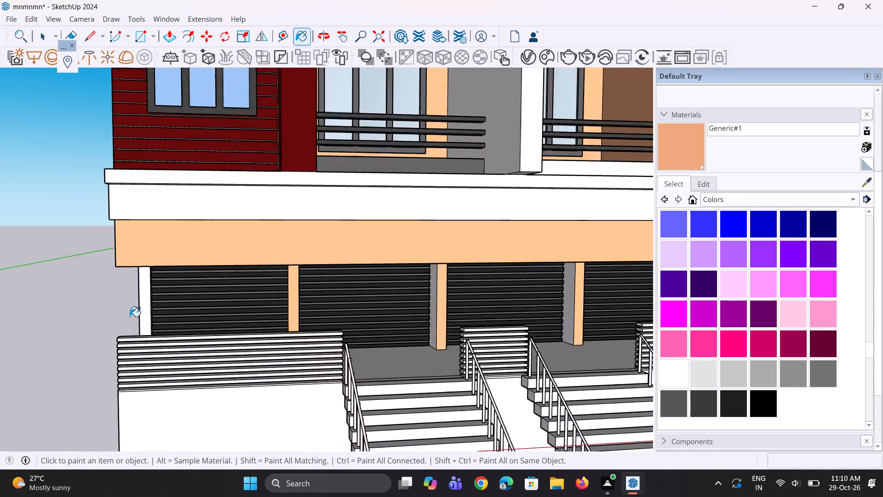
scroll(130, 317, up, 5)
click(156, 298)
Select the fourth bay's slatted panel and move it a few inches back between its piers.
middle_drag(156, 298, 236, 314)
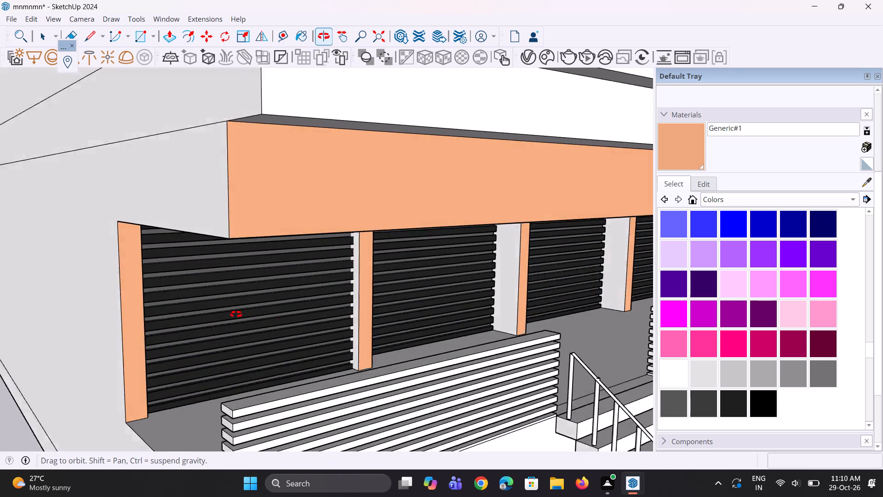
middle_drag(236, 314, 175, 314)
scroll(188, 317, down, 4)
middle_drag(202, 315, 173, 376)
key(space)
scroll(185, 364, up, 4)
key(space)
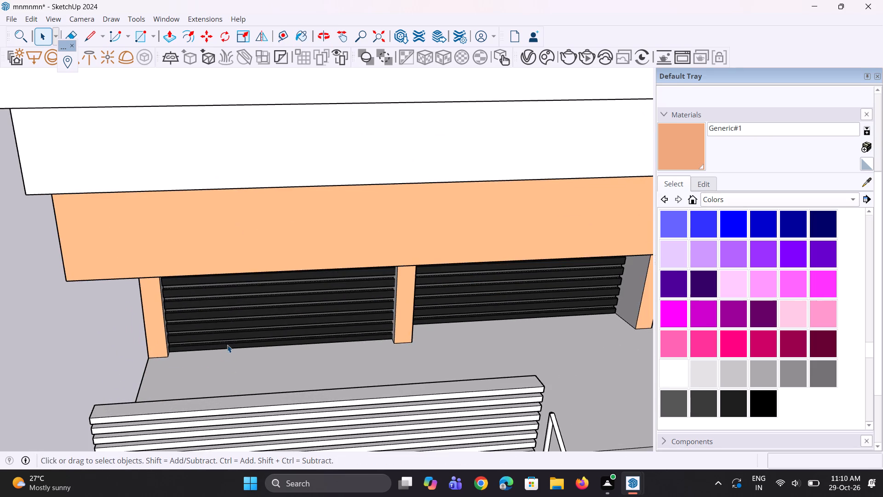
click(227, 344)
scroll(240, 339, up, 6)
scroll(304, 324, up, 1)
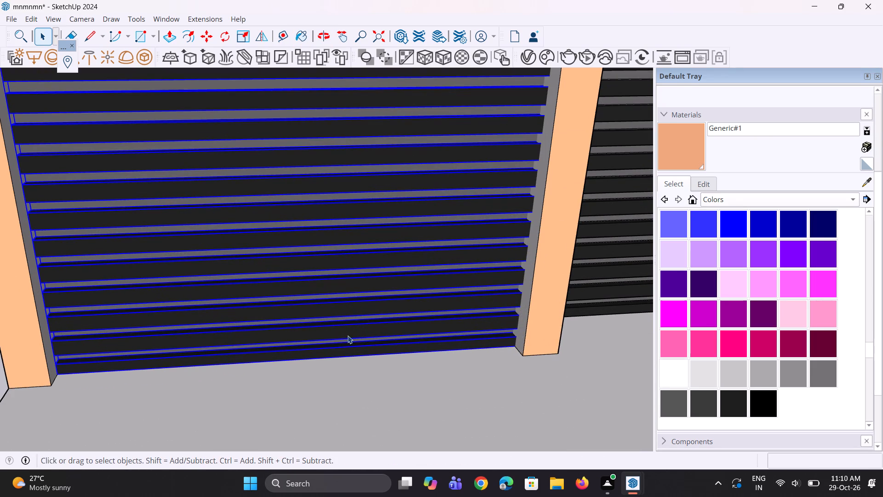
key(m)
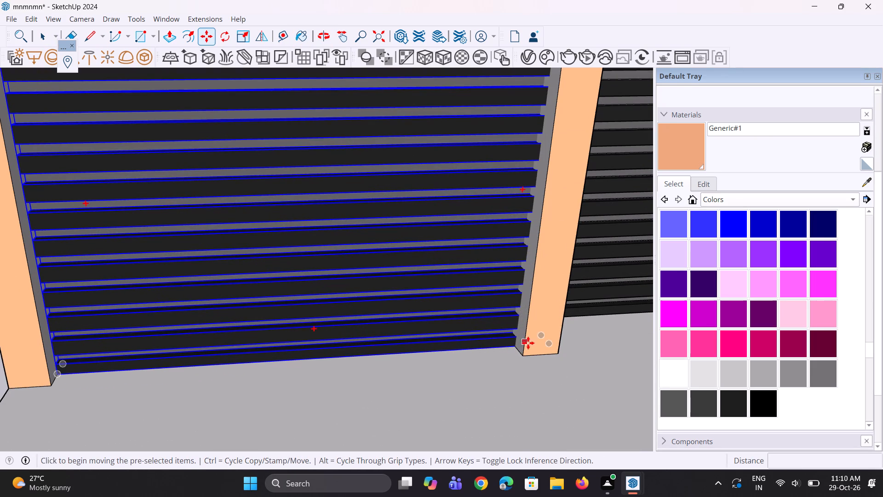
click(546, 343)
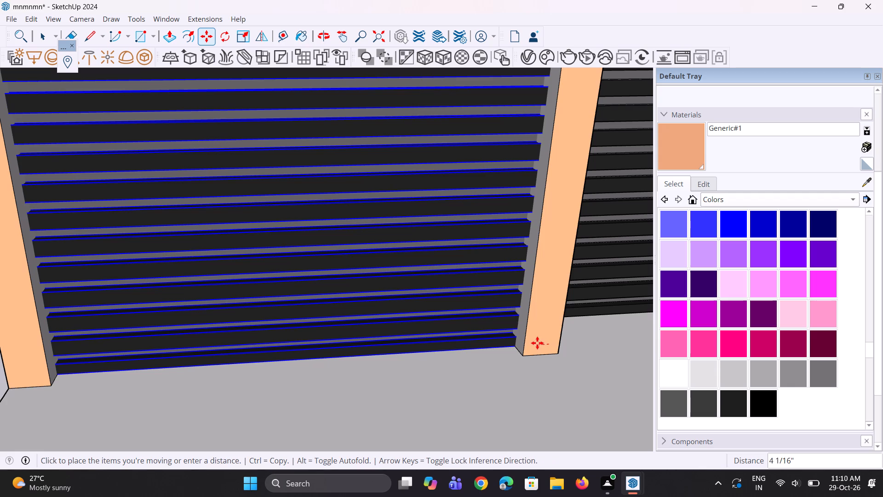
click(533, 343)
Move the fourth bay's slatted panel about 1' further back, using the pier's bottom corner as the base point, and deselect it.
middle_drag(453, 353, 348, 306)
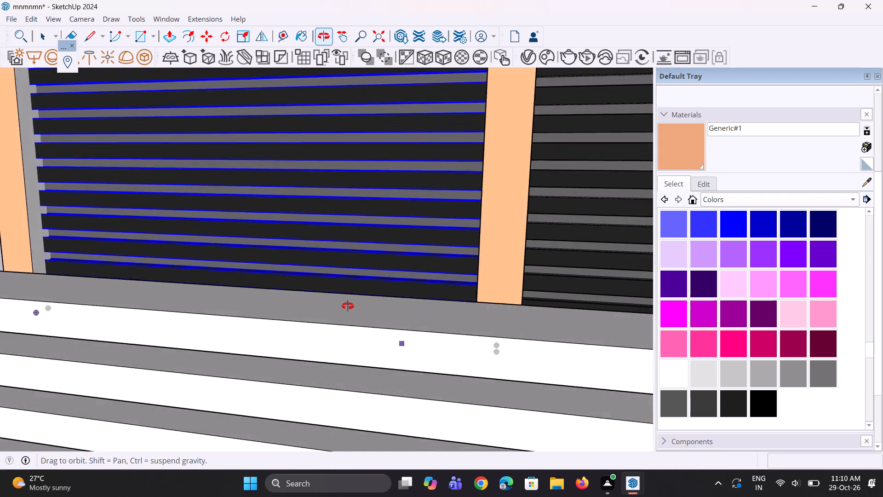
middle_drag(348, 306, 330, 325)
scroll(332, 325, down, 6)
scroll(334, 326, up, 8)
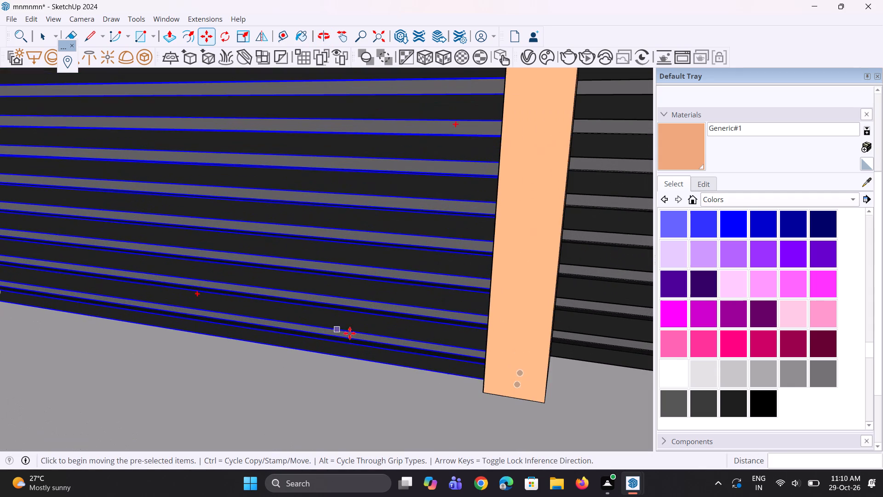
middle_drag(453, 393, 534, 435)
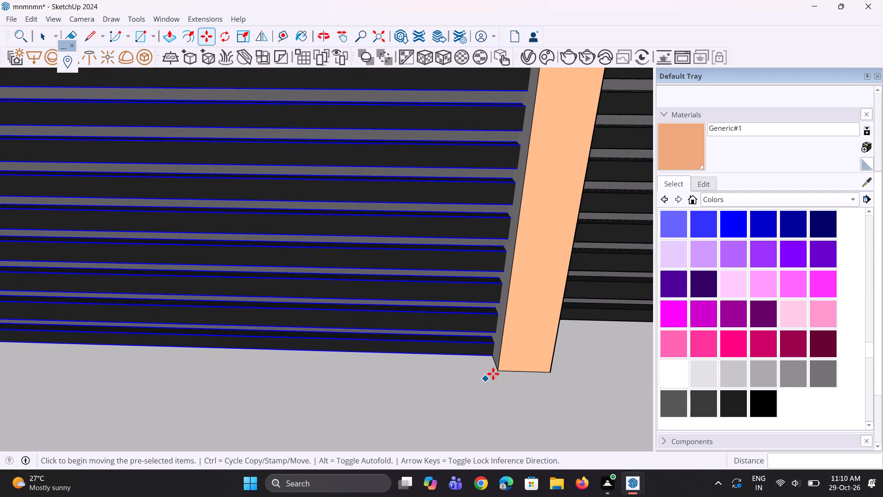
click(496, 374)
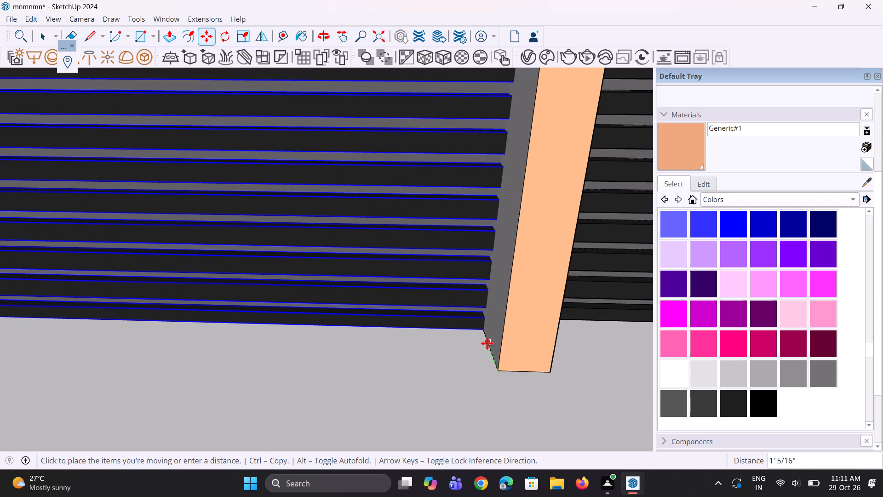
click(487, 343)
scroll(424, 322, down, 6)
middle_drag(338, 322, 328, 282)
key(space)
key(space)
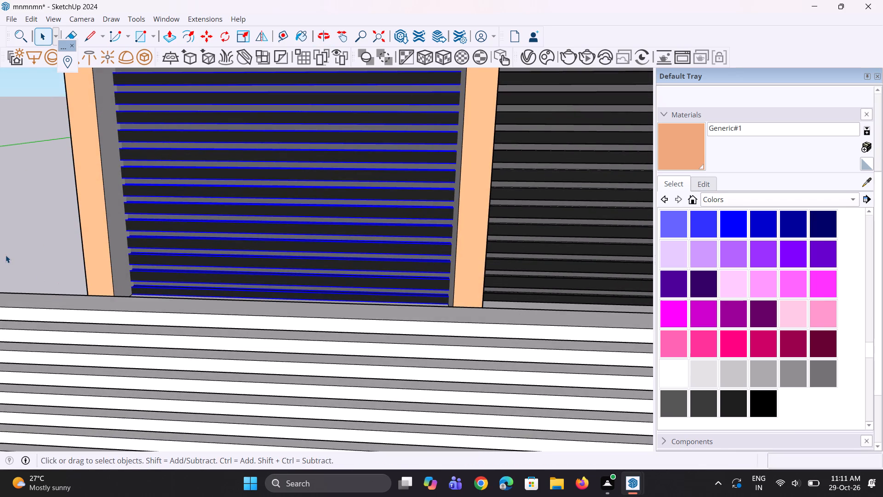
click(6, 255)
Examine the ground-floor bays and piers up close and the whole front facade from a distance.
scroll(166, 261, down, 10)
middle_drag(232, 280, 132, 267)
scroll(360, 298, up, 6)
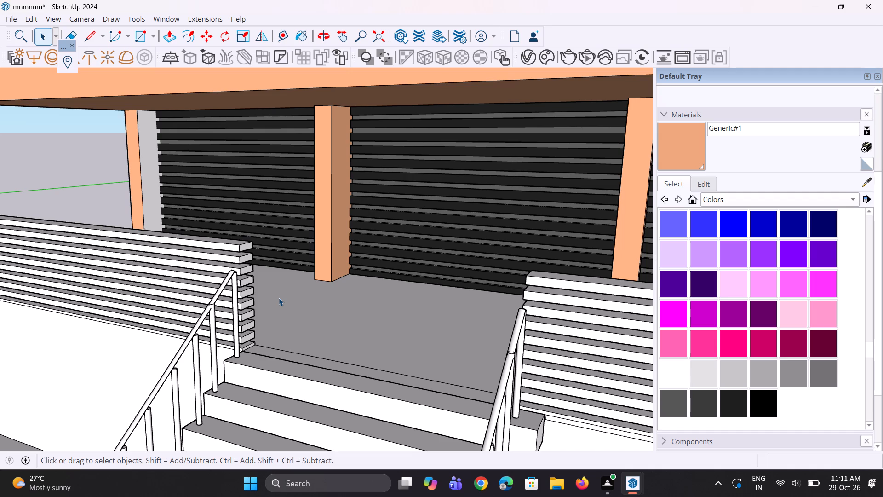
scroll(275, 338, down, 12)
scroll(367, 336, up, 1)
middle_drag(368, 335, 371, 315)
scroll(371, 315, down, 9)
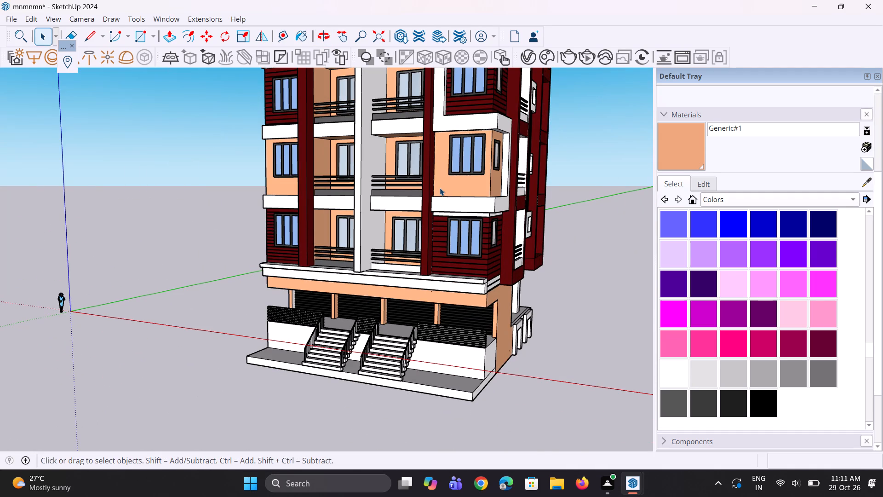
Sample Color M06 from the dark grey balcony parapet and paint the front and top of the adjacent white parapet on the lowest balcony level.
scroll(422, 258, up, 4)
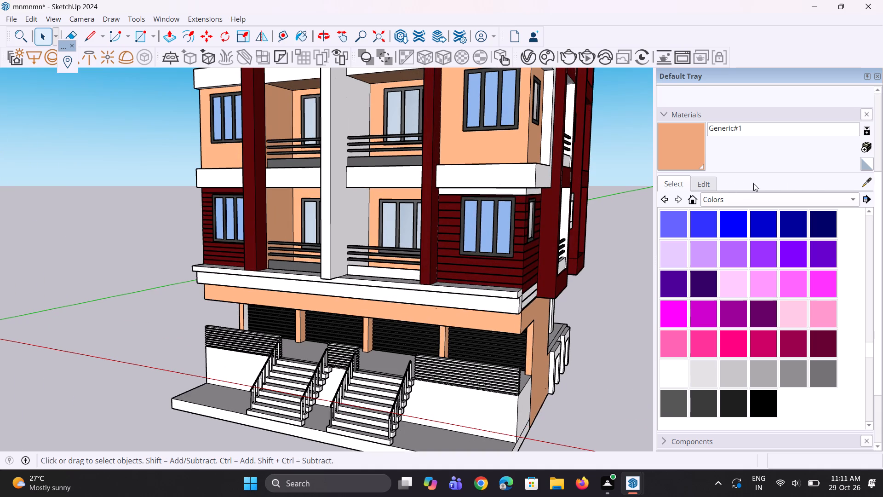
click(872, 181)
scroll(262, 265, up, 3)
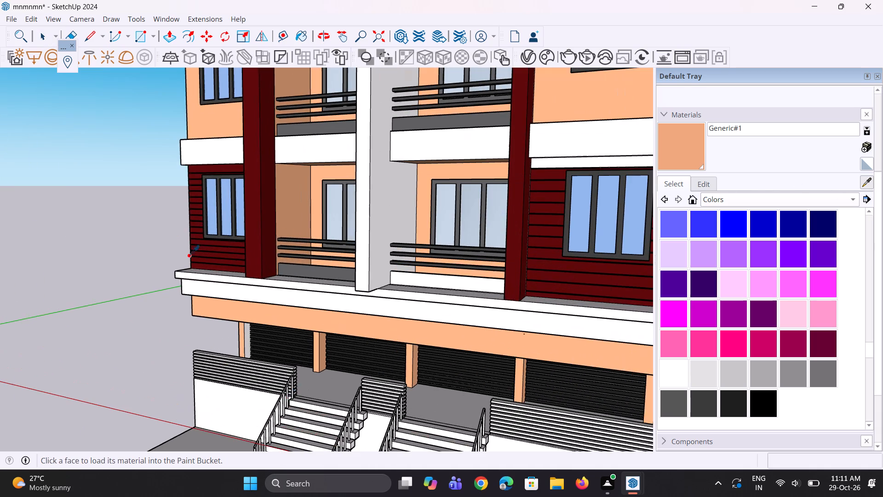
scroll(338, 288, up, 5)
click(341, 269)
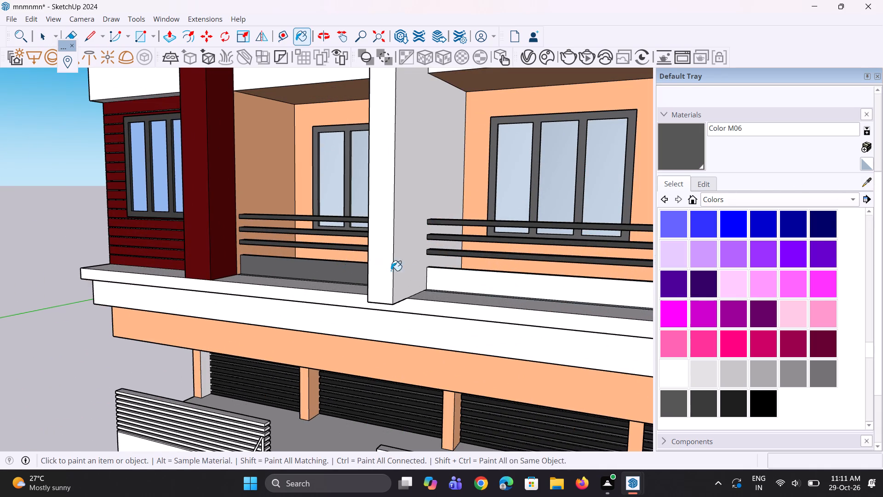
scroll(420, 279, up, 2)
click(460, 276)
middle_drag(462, 278, 465, 305)
scroll(464, 278, up, 2)
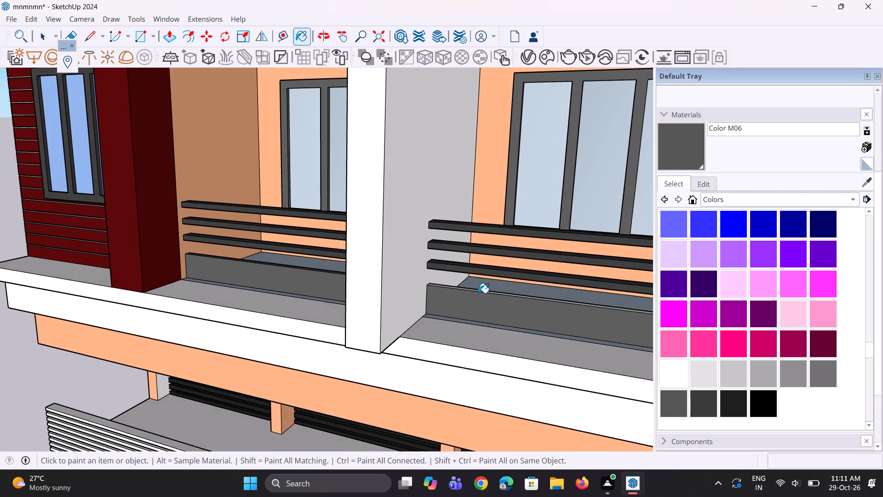
scroll(478, 293, up, 8)
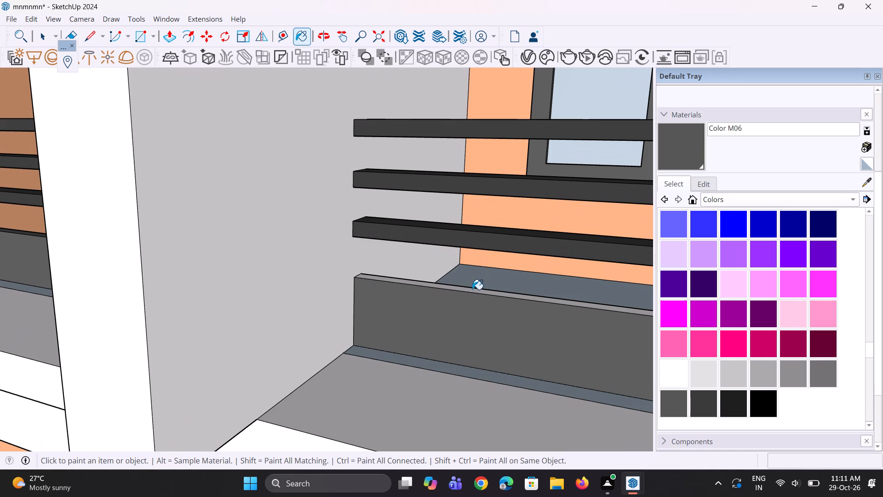
click(472, 289)
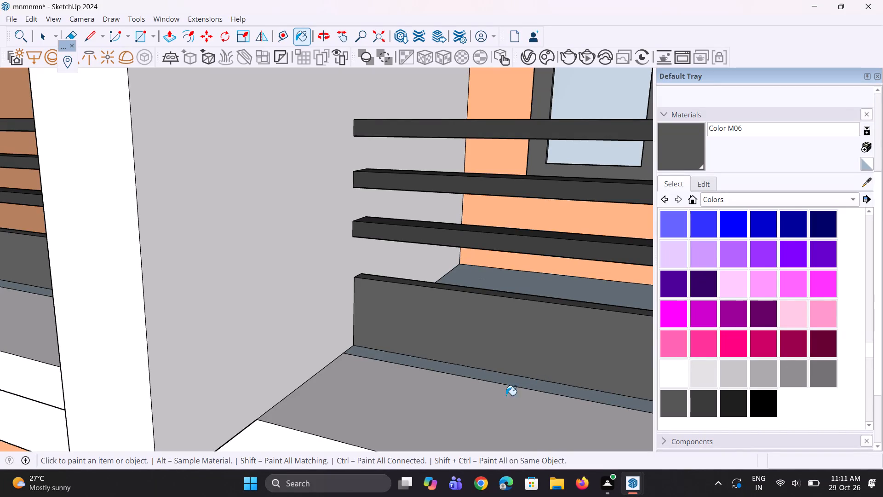
Erase the floor edge line just in front of the parapets on both lowest-level balconies beside the white column.
key(e)
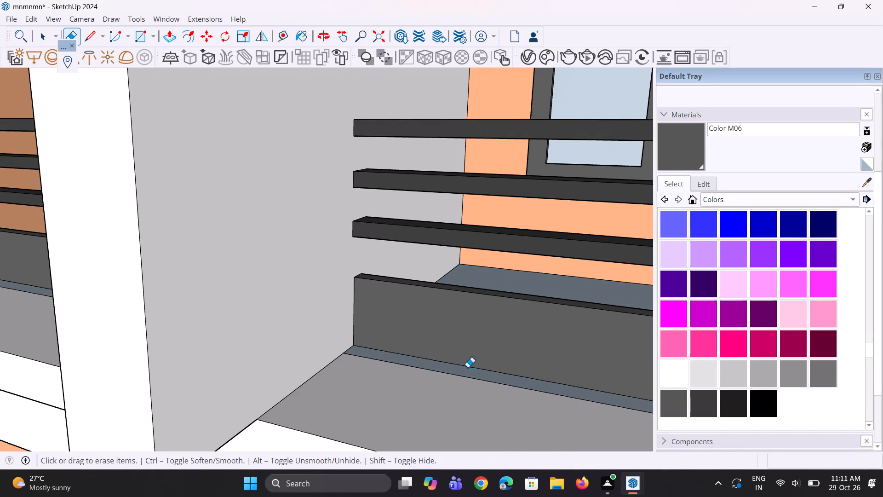
drag(464, 373, 462, 379)
scroll(457, 382, down, 4)
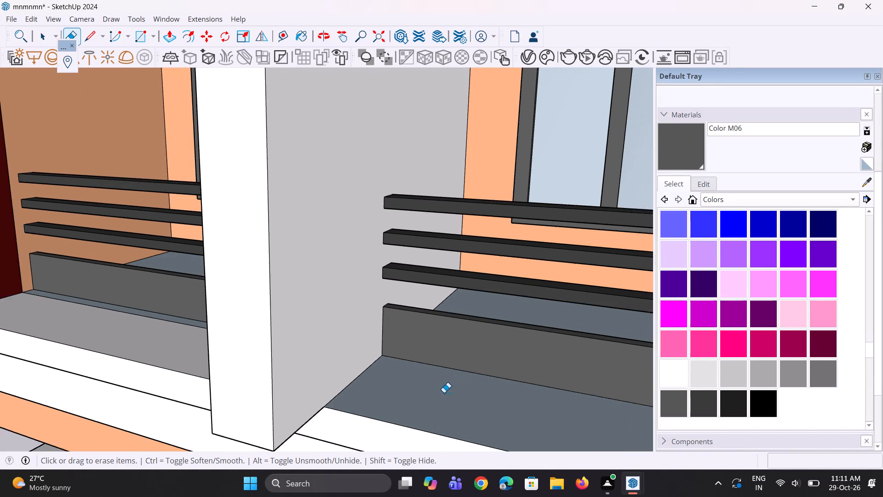
scroll(444, 393, down, 5)
scroll(257, 359, up, 4)
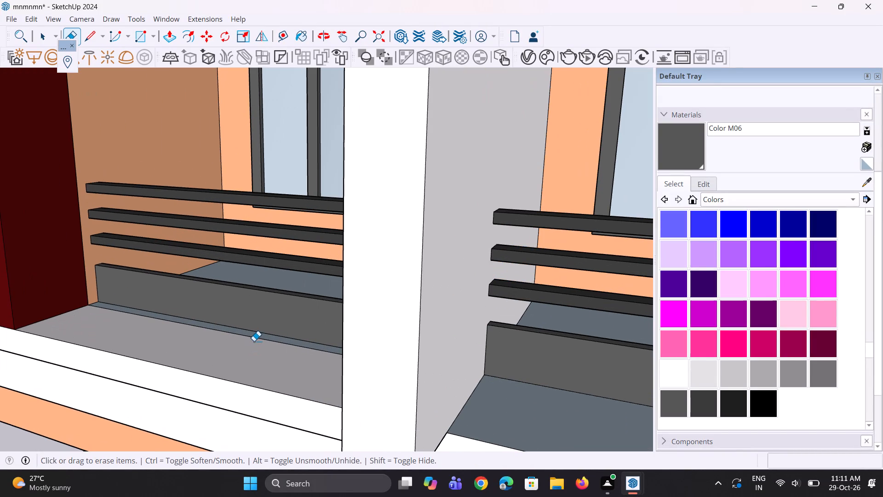
drag(254, 340, 255, 335)
scroll(218, 409, down, 5)
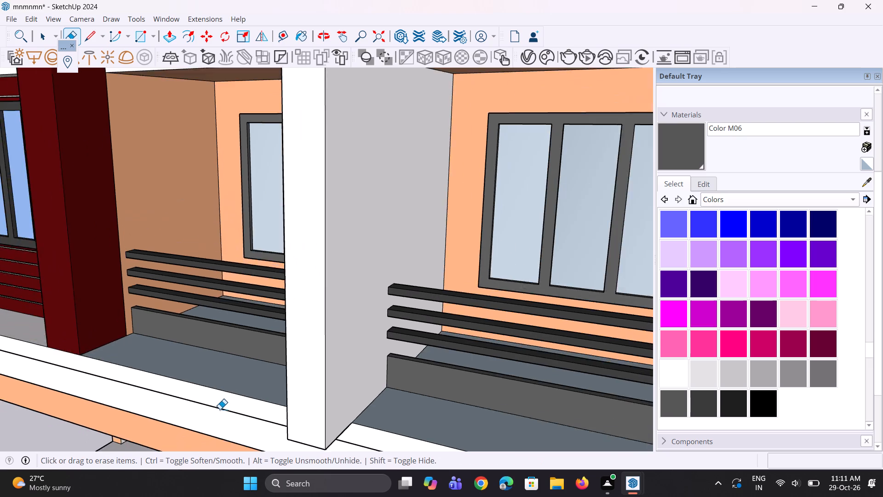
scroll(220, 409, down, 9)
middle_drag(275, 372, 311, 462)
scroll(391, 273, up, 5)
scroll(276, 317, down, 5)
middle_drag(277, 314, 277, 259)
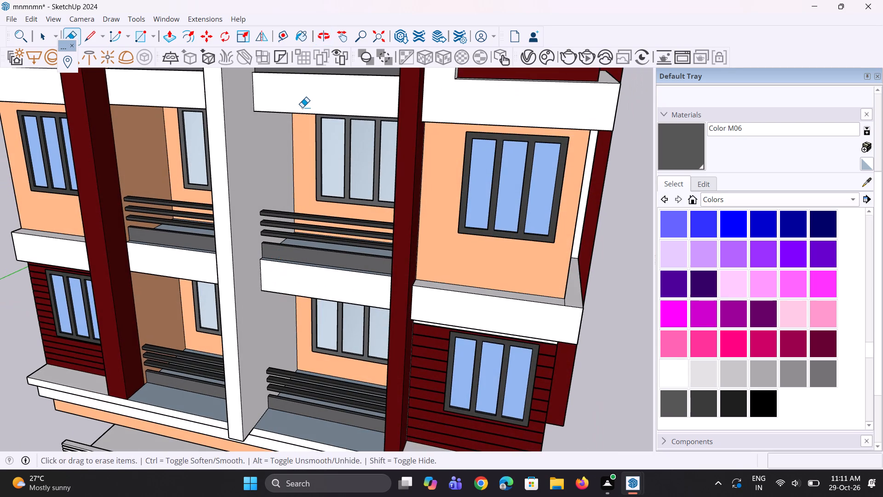
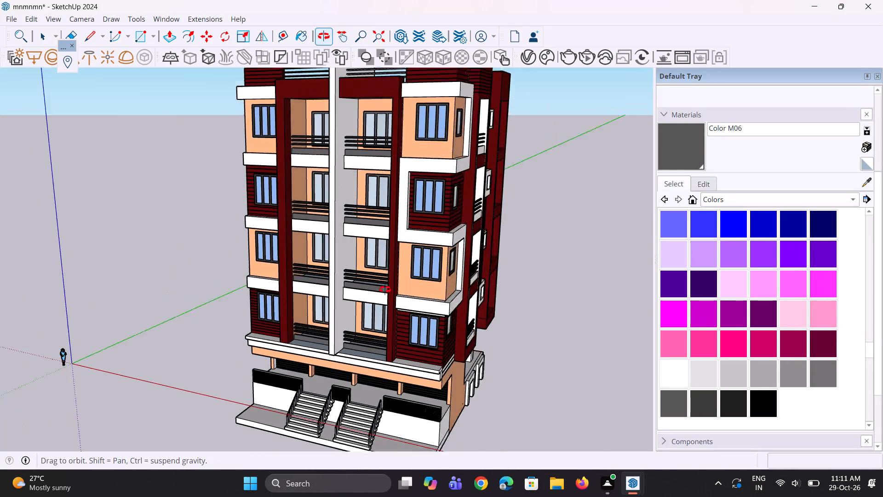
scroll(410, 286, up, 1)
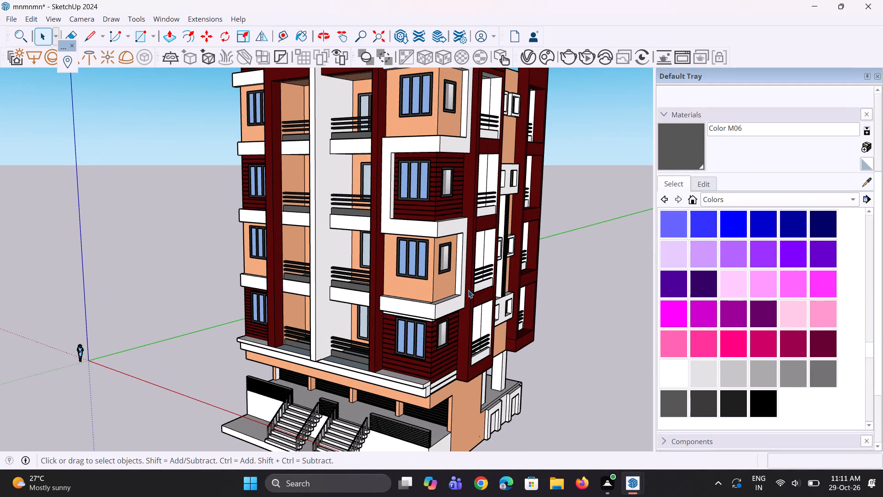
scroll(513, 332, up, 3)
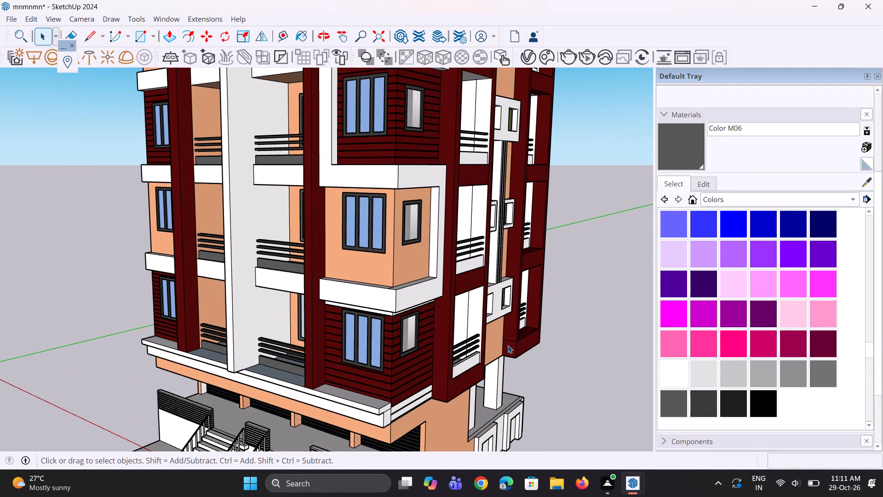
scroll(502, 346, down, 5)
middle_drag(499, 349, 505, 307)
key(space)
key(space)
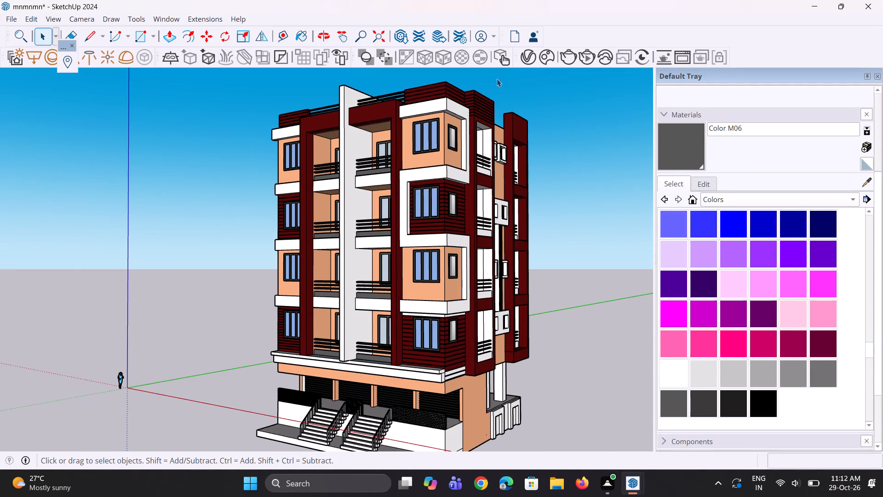
Add a new generic V-Ray material to the scene in the V-Ray Asset Editor.
click(529, 60)
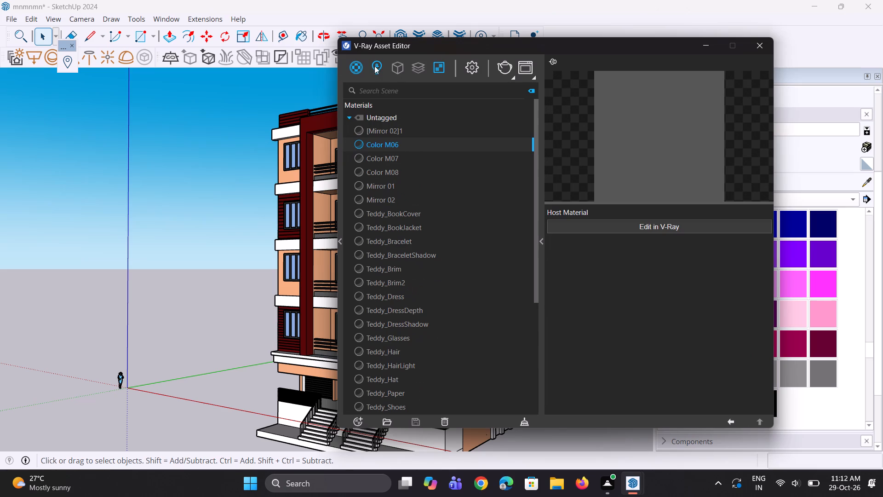
right_click(361, 66)
click(372, 92)
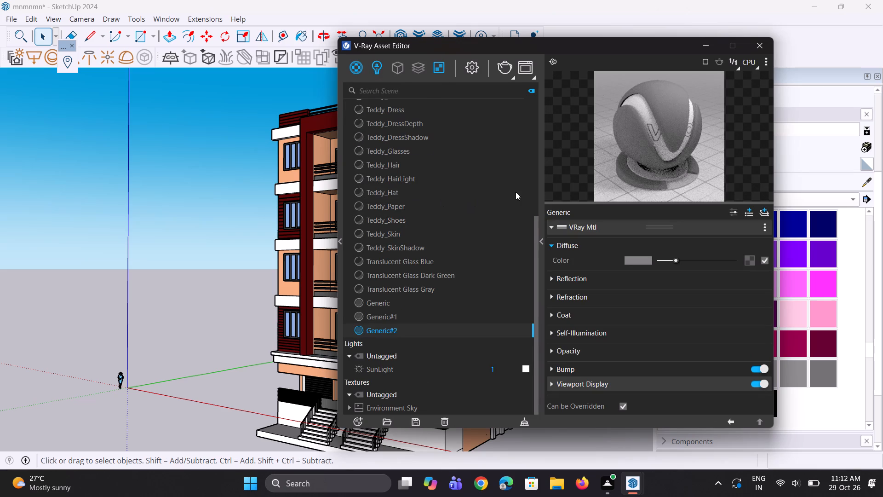
Import the Tlon Light 450 model from the downloaded Cosmos ceiling lights for placement in the building model.
click(340, 241)
click(291, 103)
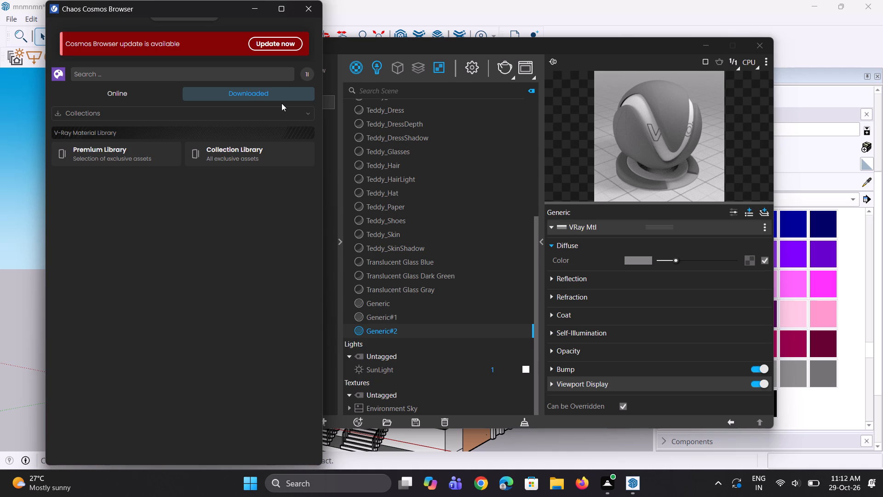
click(80, 113)
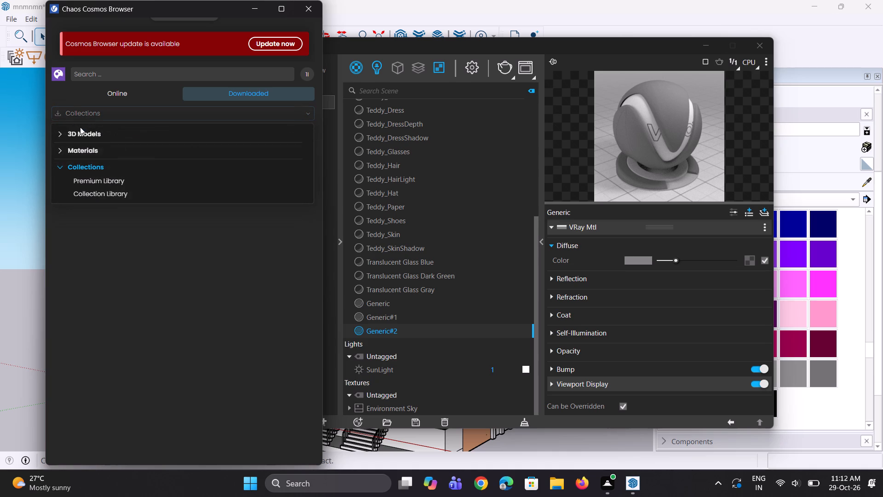
click(99, 129)
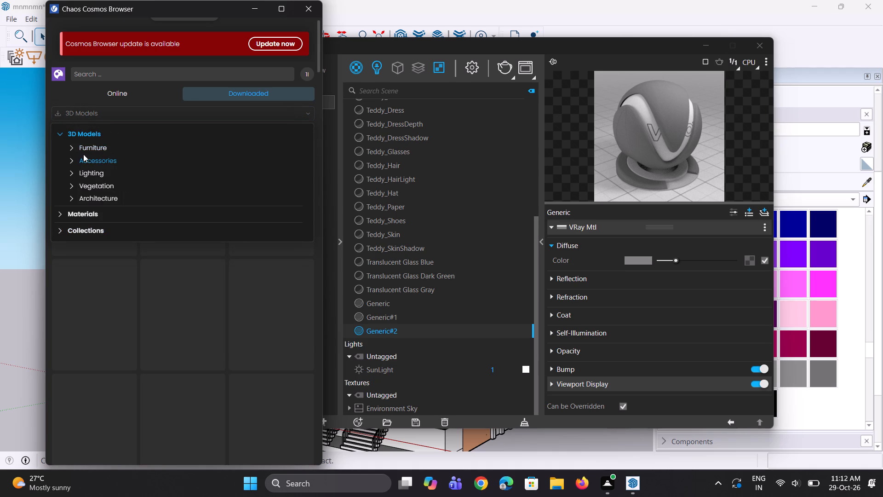
click(96, 173)
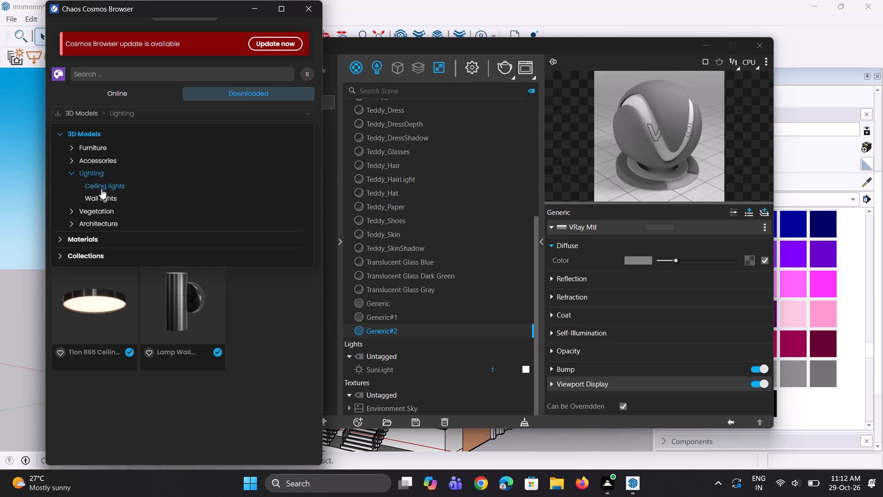
click(101, 189)
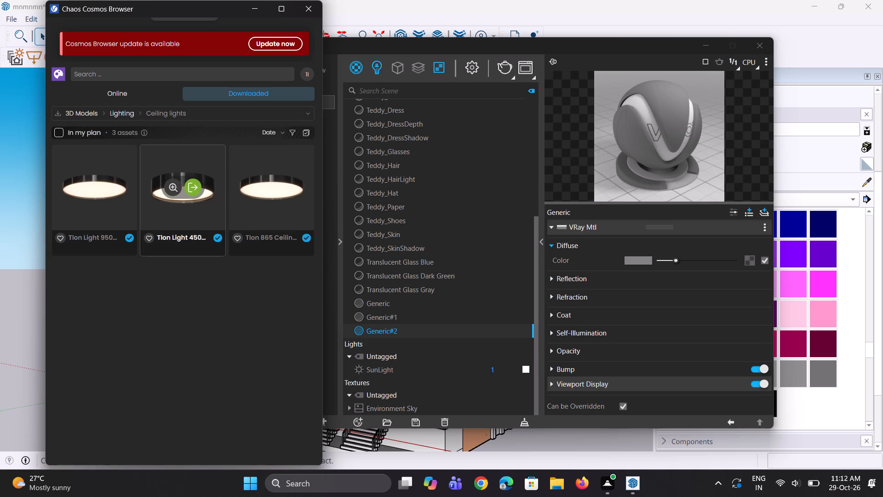
click(200, 190)
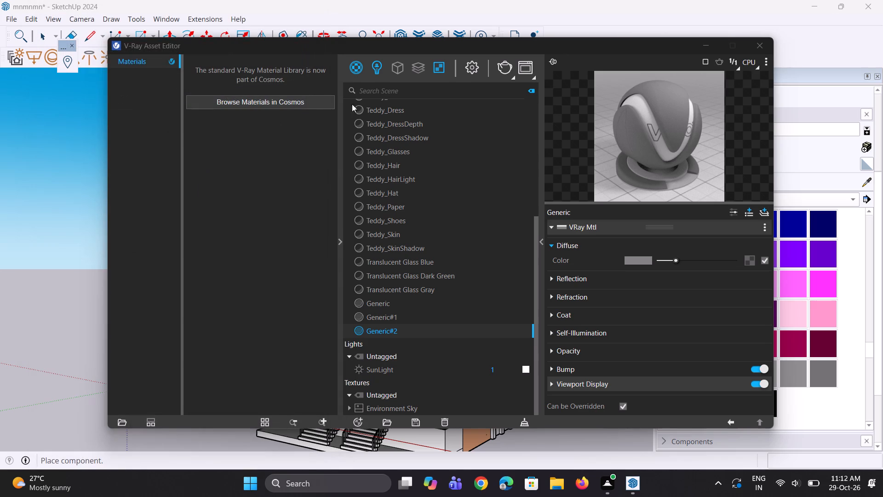
click(711, 42)
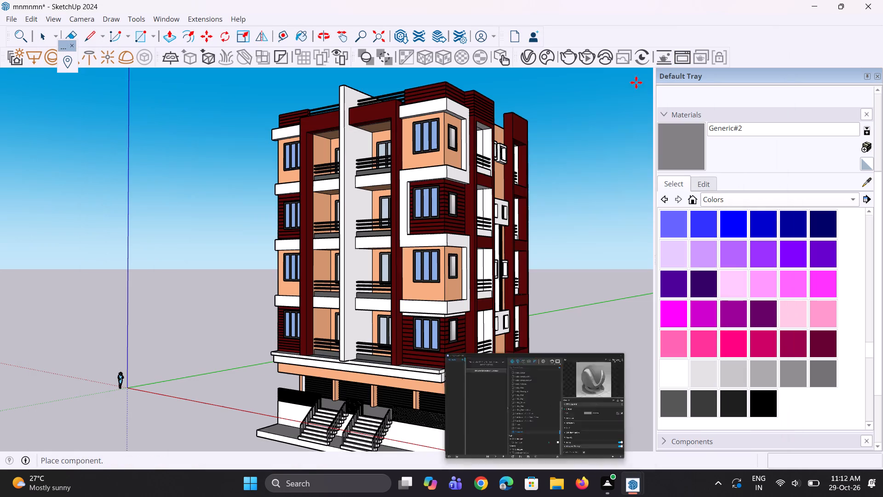
Place the ceiling light on the top-floor balcony ceiling left of the white dividing wall, near its outer side wall.
scroll(438, 232, down, 3)
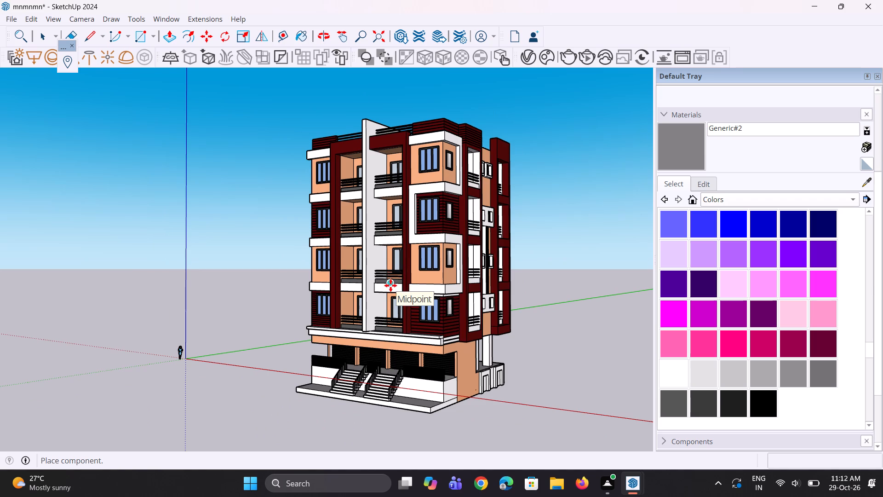
scroll(390, 282, up, 1)
middle_drag(404, 305, 408, 292)
scroll(393, 149, up, 2)
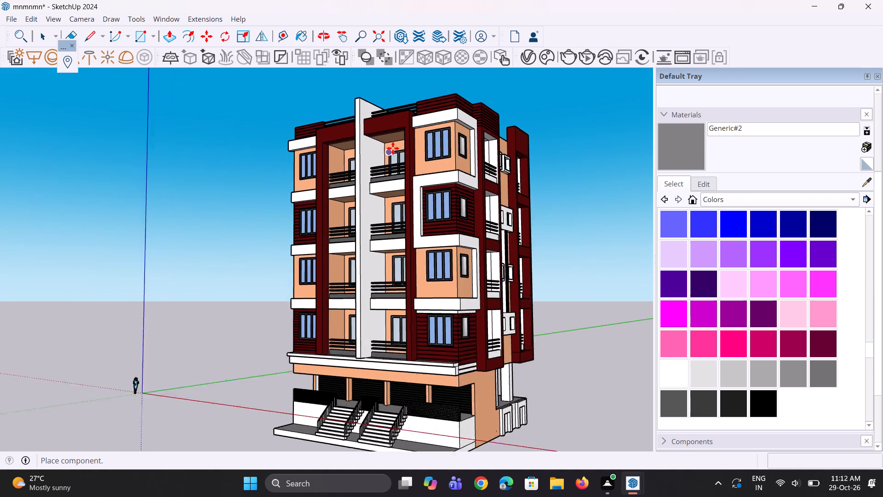
scroll(355, 161, up, 16)
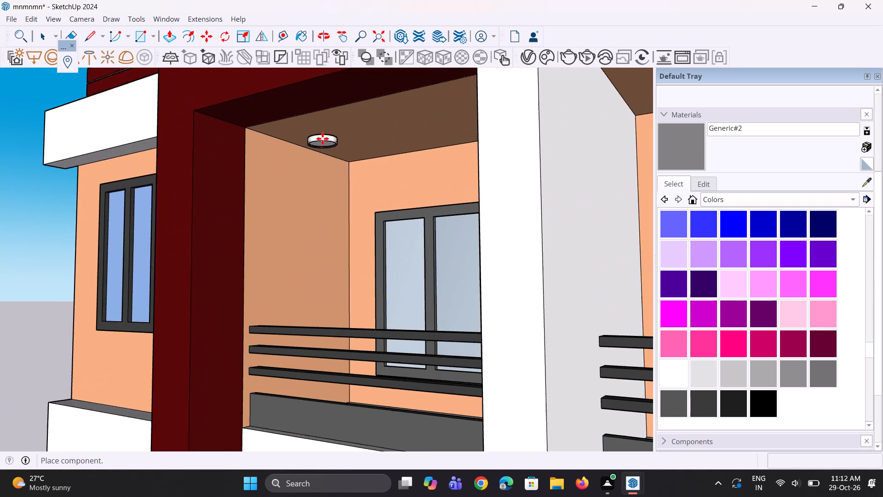
scroll(322, 139, up, 3)
click(323, 127)
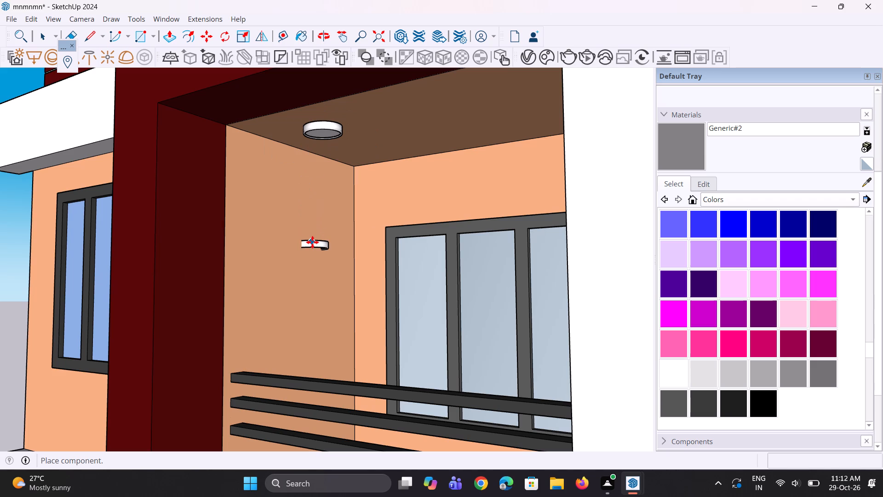
key(space)
key(space)
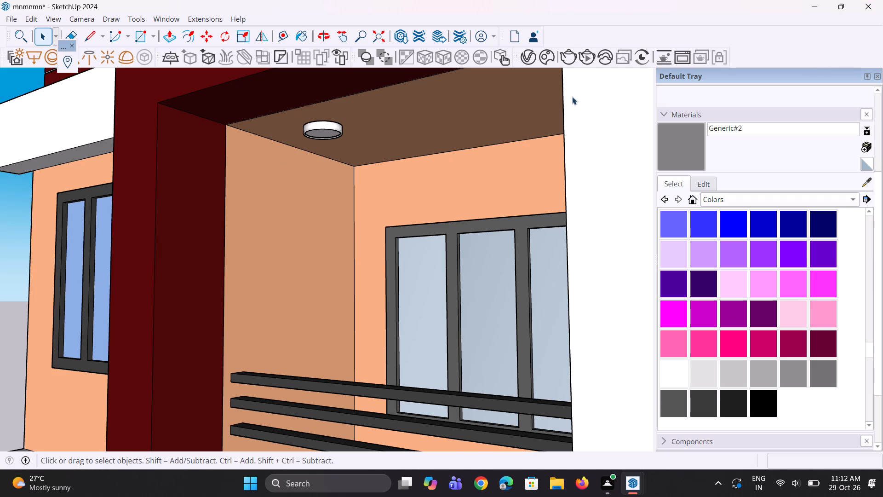
Move the placed ceiling light slightly upward against the balcony ceiling.
scroll(472, 175, down, 4)
middle_drag(430, 203, 482, 199)
scroll(363, 177, up, 3)
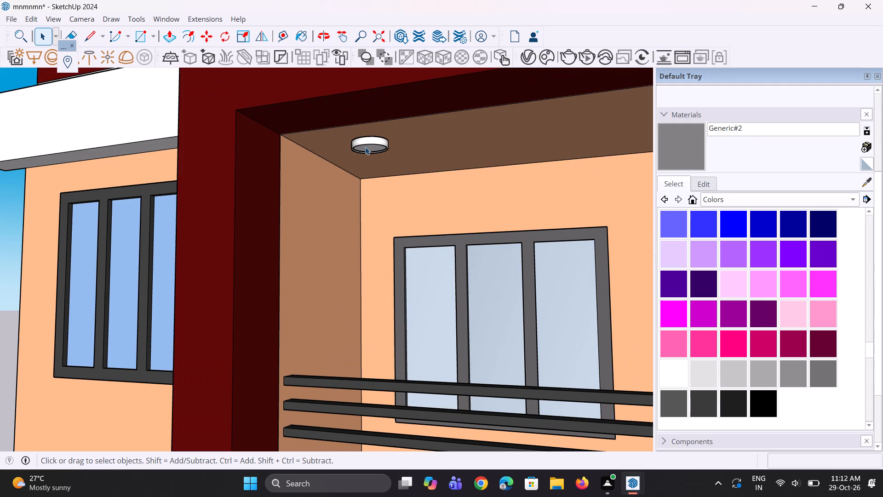
click(365, 147)
scroll(363, 201, down, 5)
scroll(356, 137, up, 11)
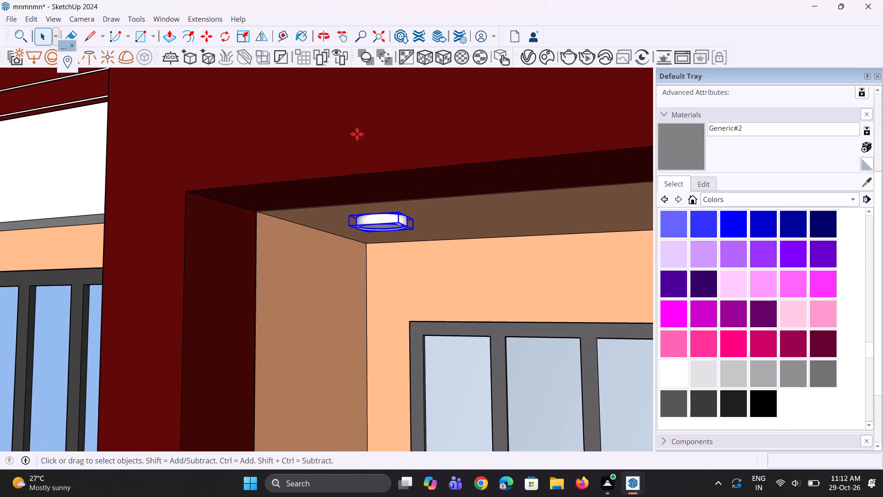
key(m)
scroll(366, 155, up, 3)
scroll(403, 266, up, 2)
click(404, 232)
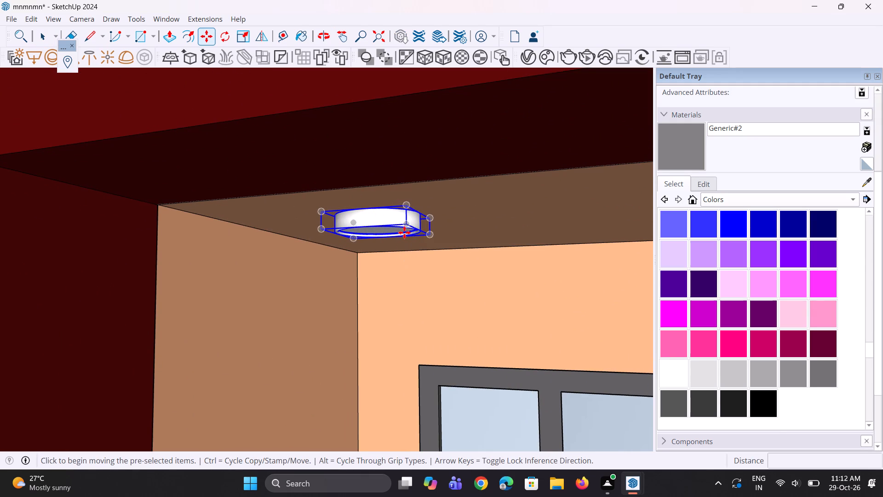
click(404, 222)
Copy the light about 8' 7" along the same balcony ceiling, toward the white dividing wall.
scroll(363, 260, down, 6)
middle_drag(379, 245, 369, 161)
scroll(384, 216, down, 2)
key(m)
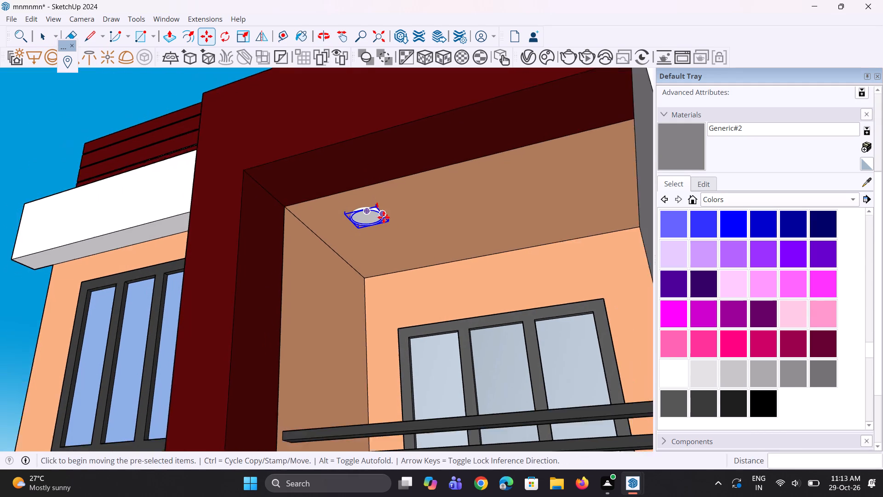
scroll(384, 217, down, 2)
click(385, 221)
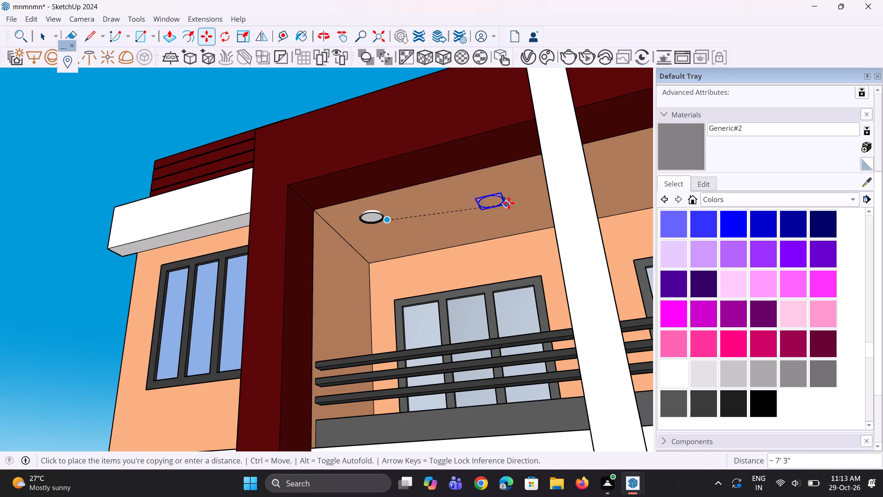
click(529, 190)
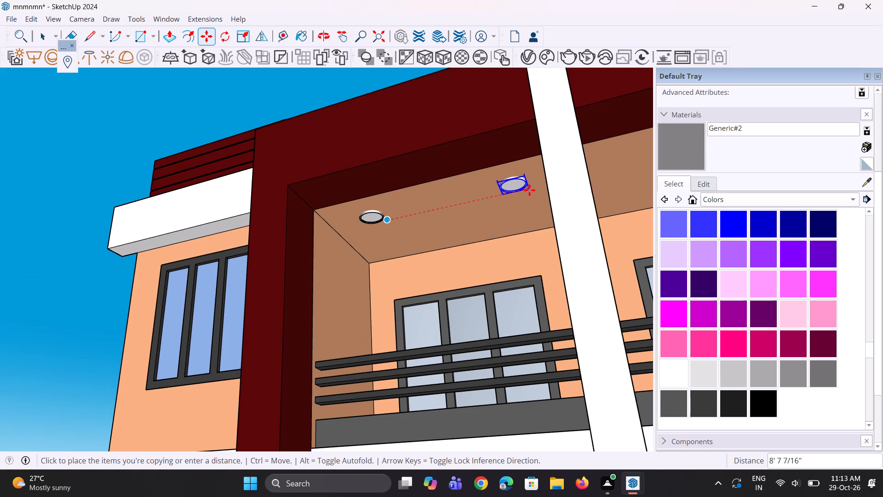
Copy the second light across the white dividing wall onto the adjacent top-floor balcony ceiling.
scroll(430, 202, down, 9)
middle_drag(467, 197, 484, 219)
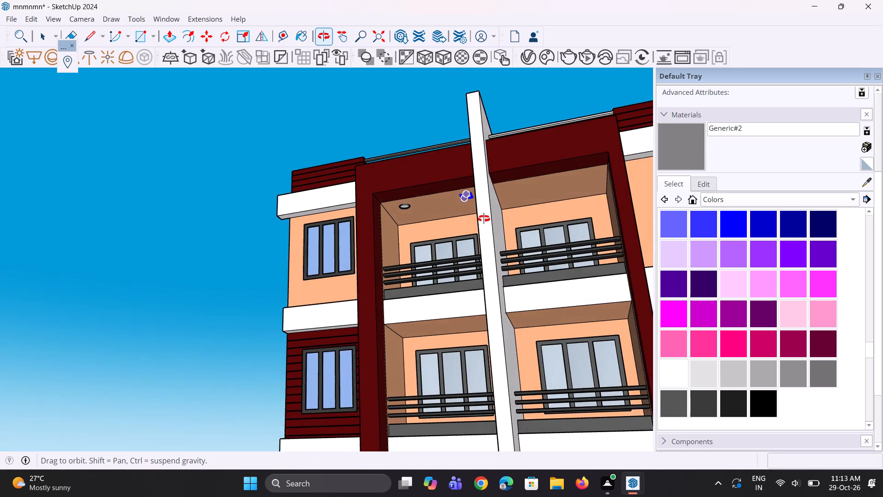
middle_drag(484, 219, 493, 223)
key(m)
scroll(489, 219, up, 6)
ctrl+scroll(477, 208, up, 1)
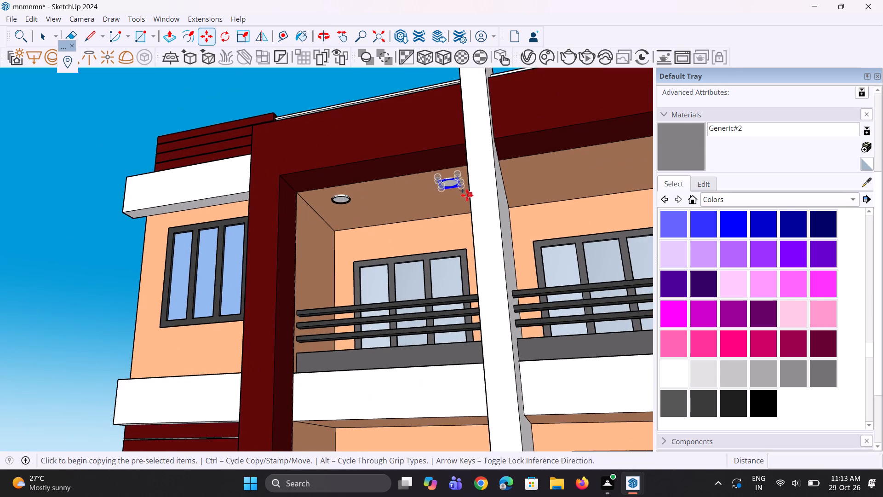
scroll(464, 193, up, 3)
click(464, 192)
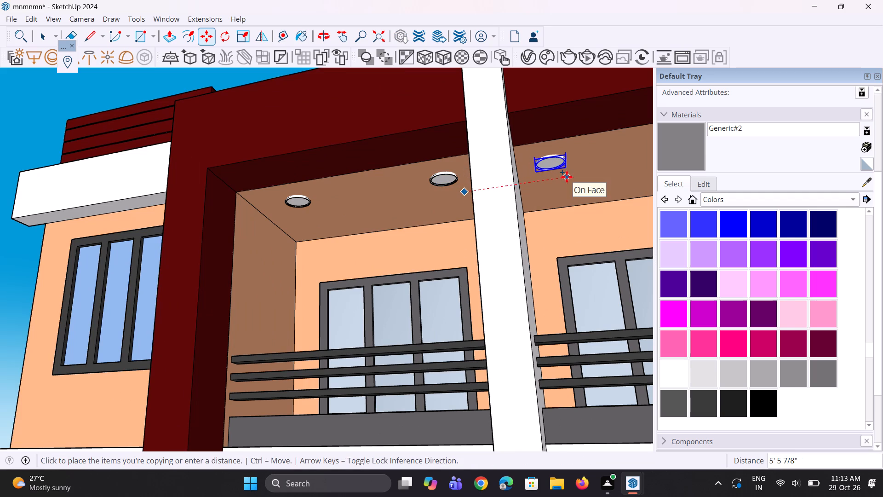
click(577, 175)
Copy the adjacent balcony's light about 9' 4" along its ceiling, toward the far side wall.
scroll(452, 240, down, 5)
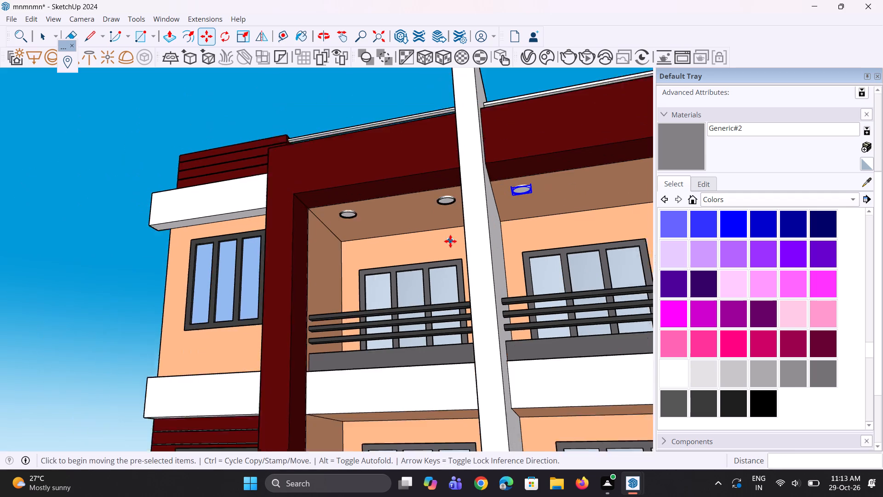
scroll(615, 173, up, 2)
scroll(488, 212, down, 4)
scroll(557, 191, up, 3)
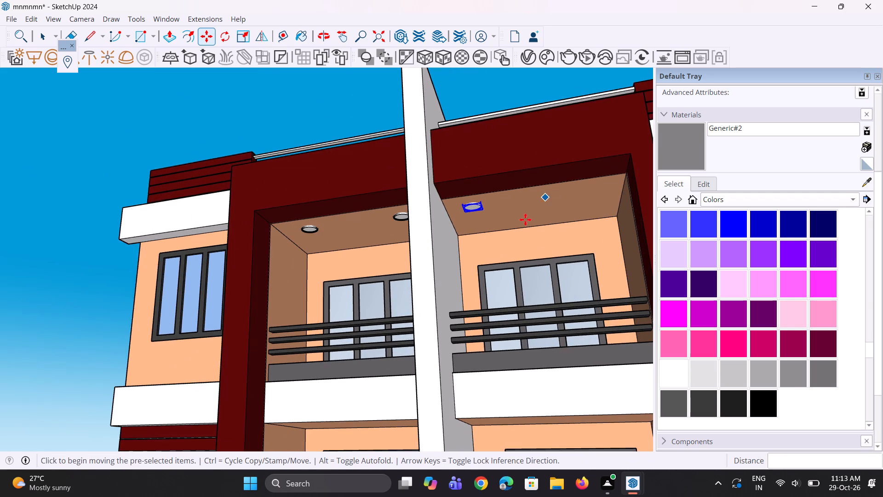
key(m)
scroll(522, 221, up, 2)
click(477, 204)
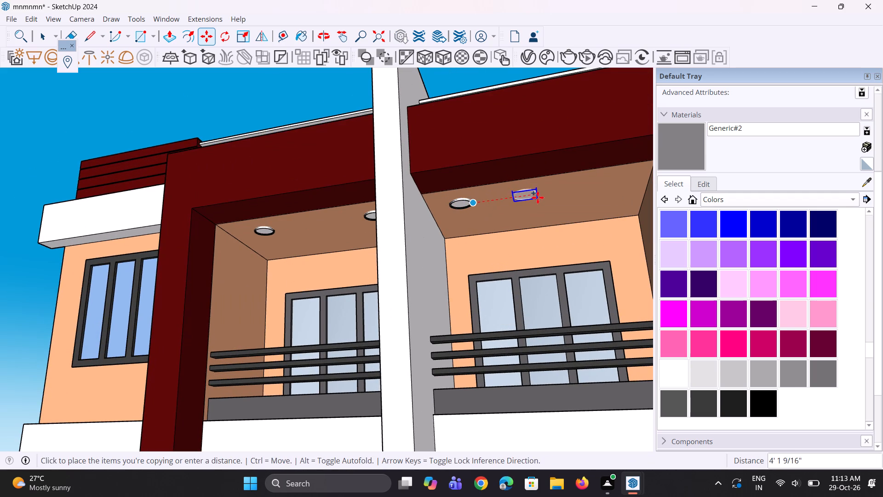
scroll(539, 197, down, 3)
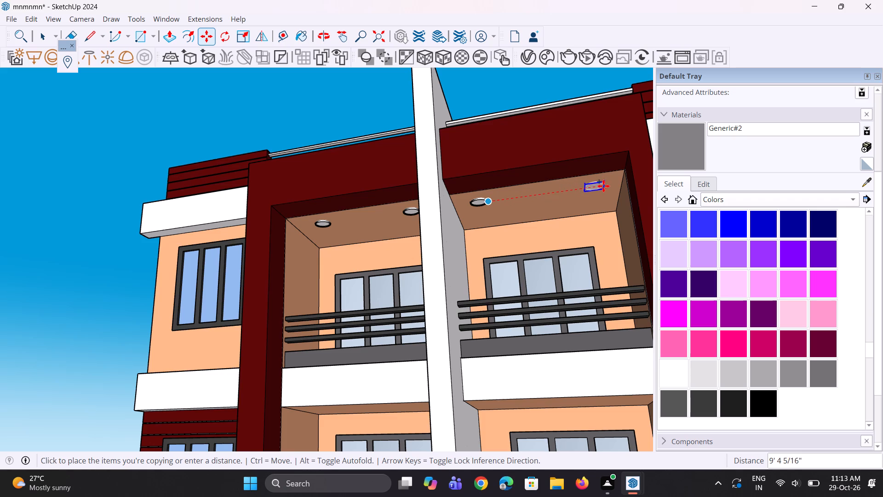
click(605, 185)
key(space)
key(space)
key(space)
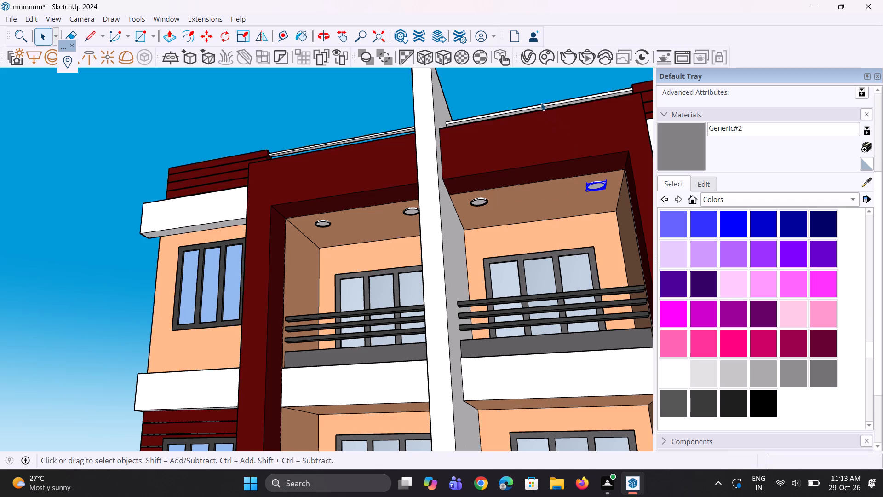
Copy the top-floor light nearest the far side wall about 17' 2" down onto the balcony ceiling one floor below.
scroll(498, 121, down, 4)
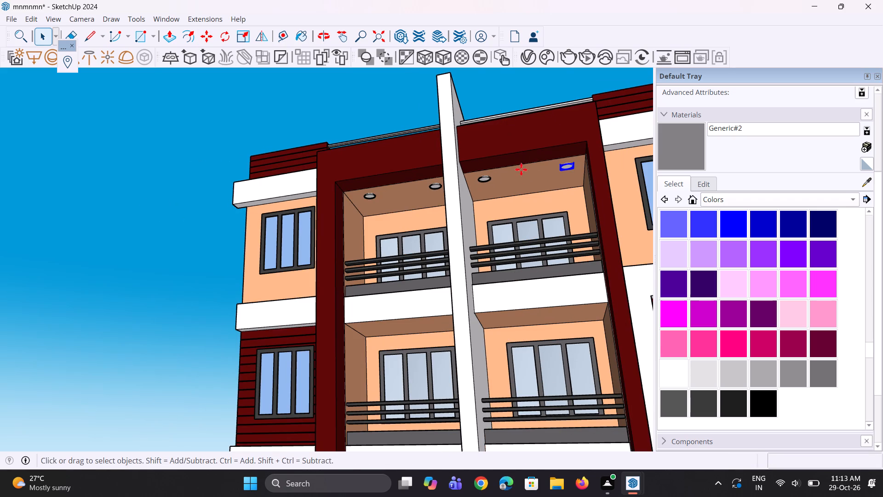
key(m)
scroll(542, 215, up, 2)
scroll(557, 176, up, 1)
click(563, 164)
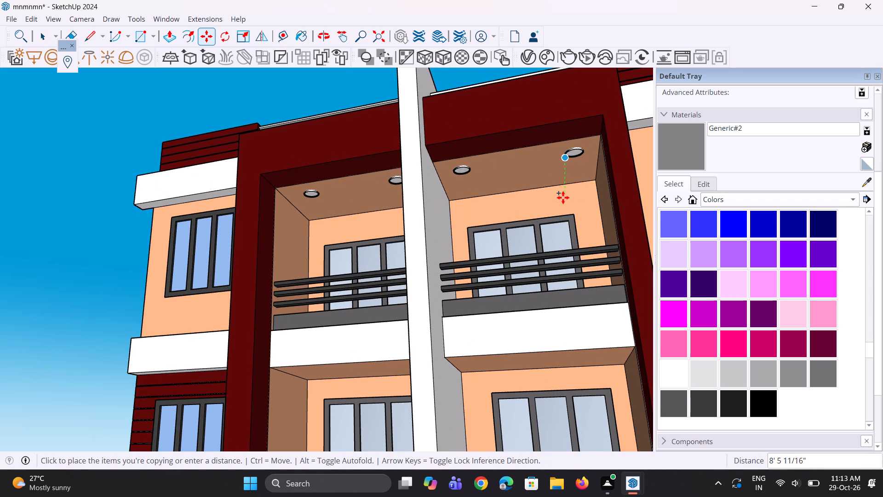
scroll(563, 197, down, 4)
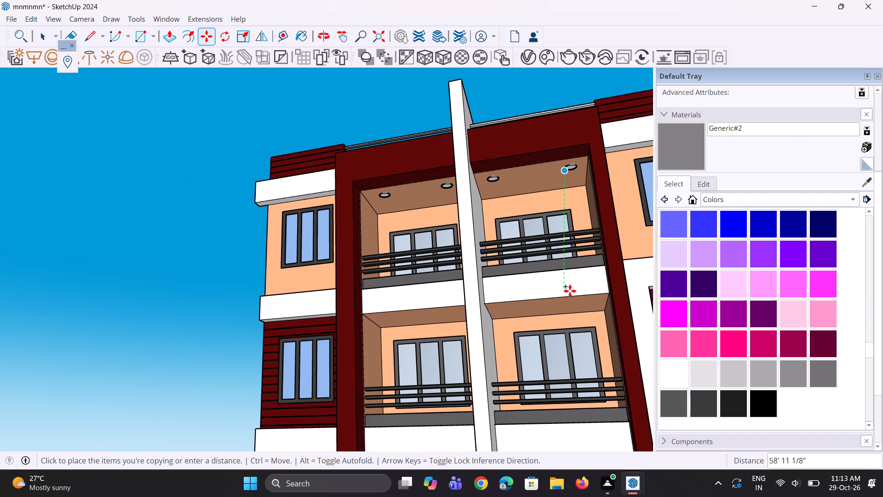
scroll(574, 305, up, 5)
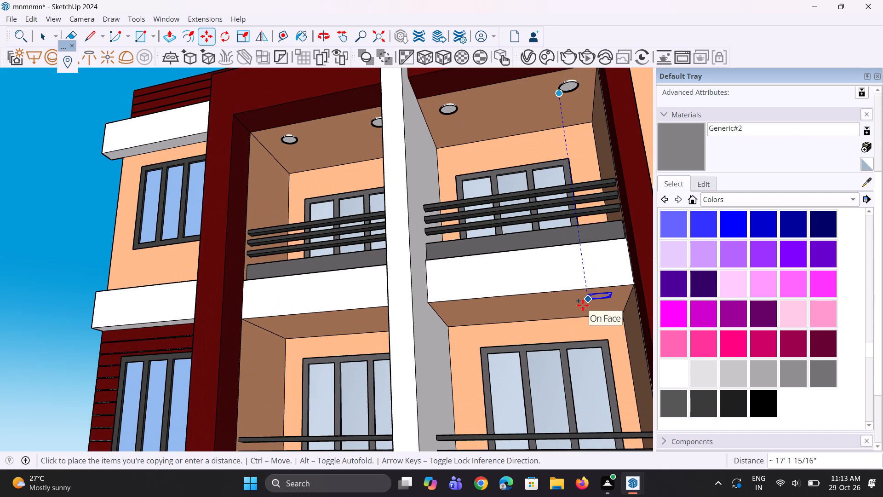
scroll(583, 305, up, 10)
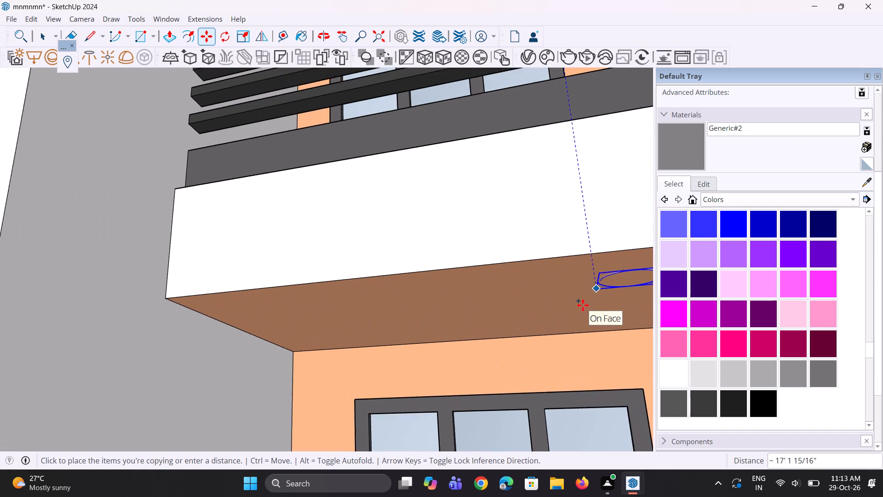
scroll(583, 305, up, 2)
click(583, 305)
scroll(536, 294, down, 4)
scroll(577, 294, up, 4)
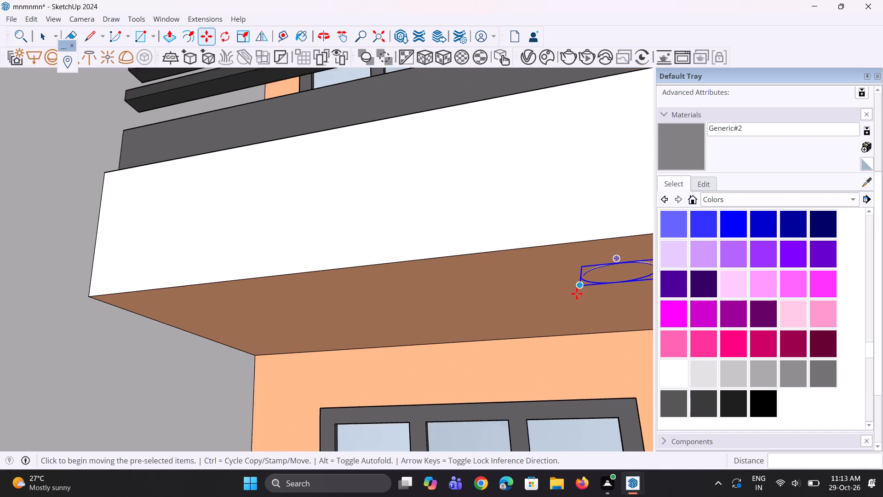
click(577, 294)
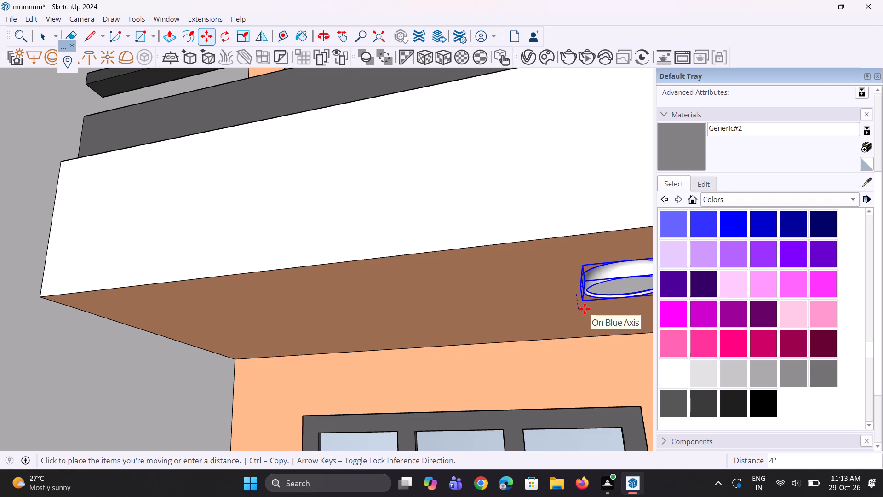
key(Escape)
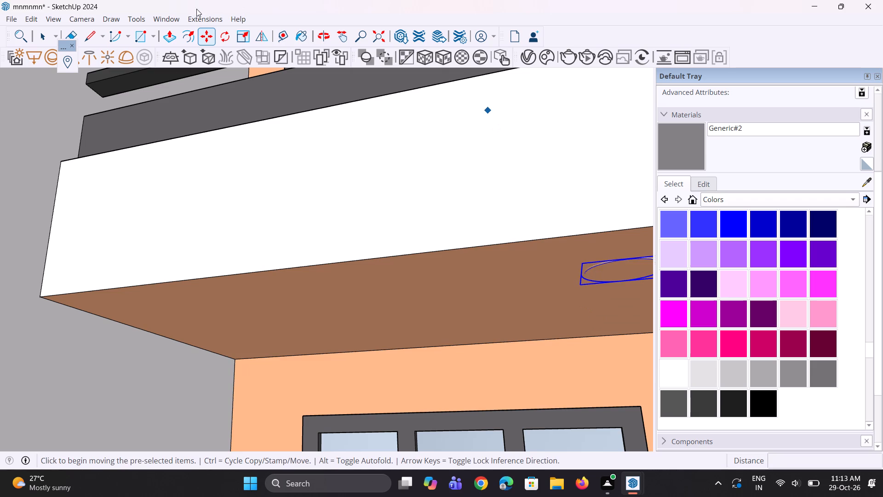
Move the copied light slightly down so its body hangs below the second-from-top balcony ceiling.
scroll(165, 99, down, 4)
scroll(226, 247, down, 2)
middle_drag(284, 262, 301, 238)
scroll(369, 240, up, 2)
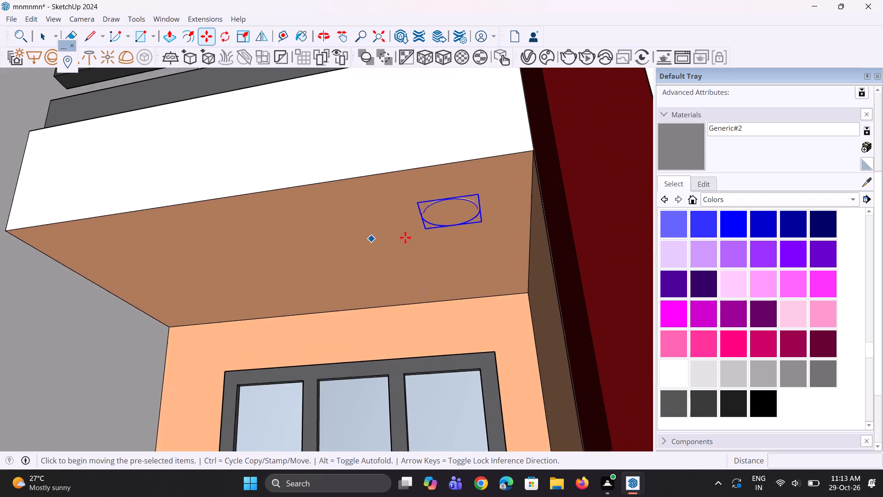
scroll(405, 237, up, 7)
click(432, 230)
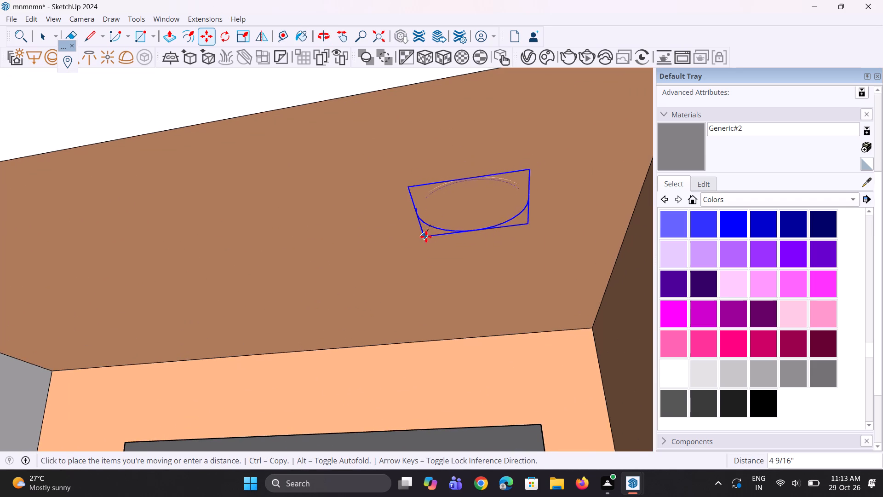
click(427, 236)
Copy the lowered light about 7' 11 1/2" along the same balcony ceiling, toward the white dividing wall.
scroll(468, 253, down, 10)
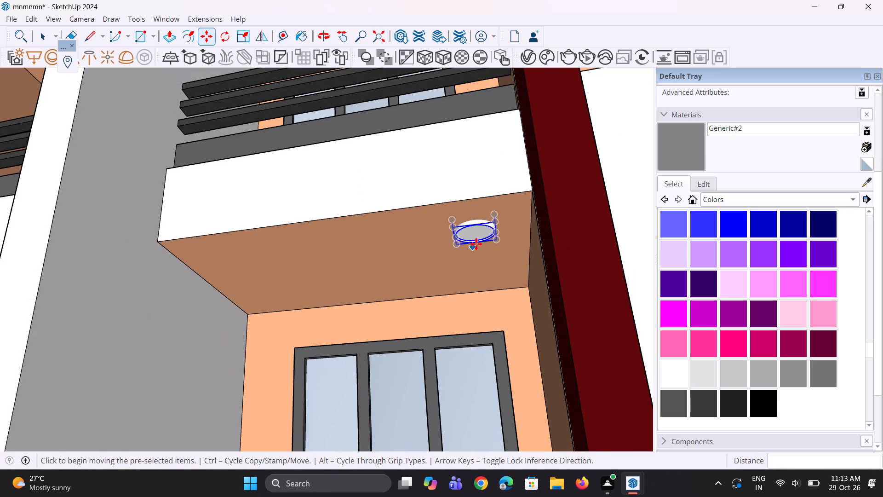
middle_drag(477, 243, 506, 220)
scroll(507, 220, up, 1)
key(m)
scroll(505, 243, up, 2)
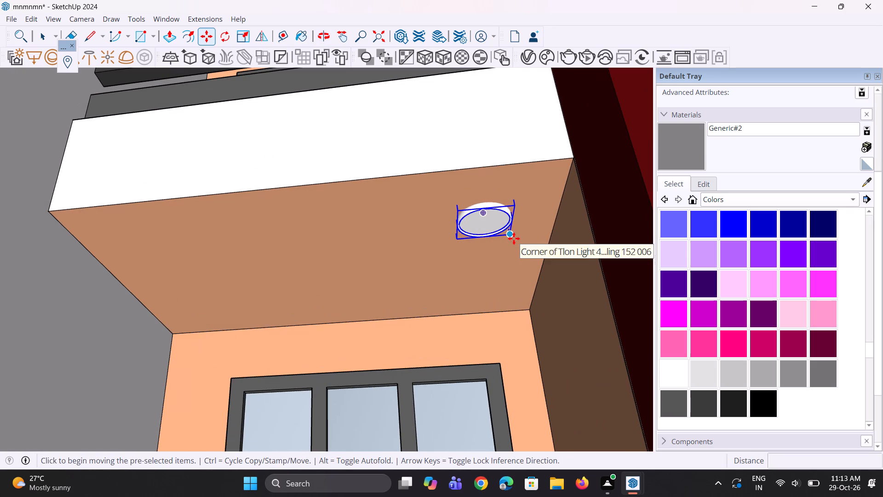
click(514, 238)
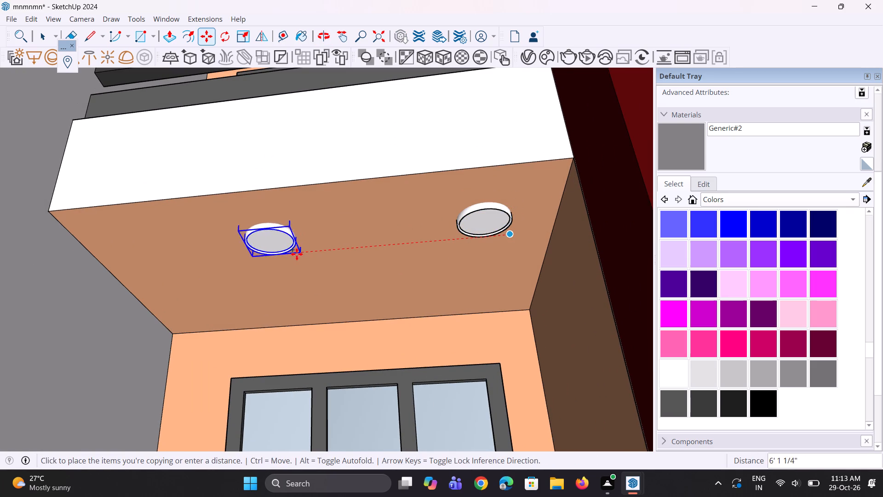
click(239, 255)
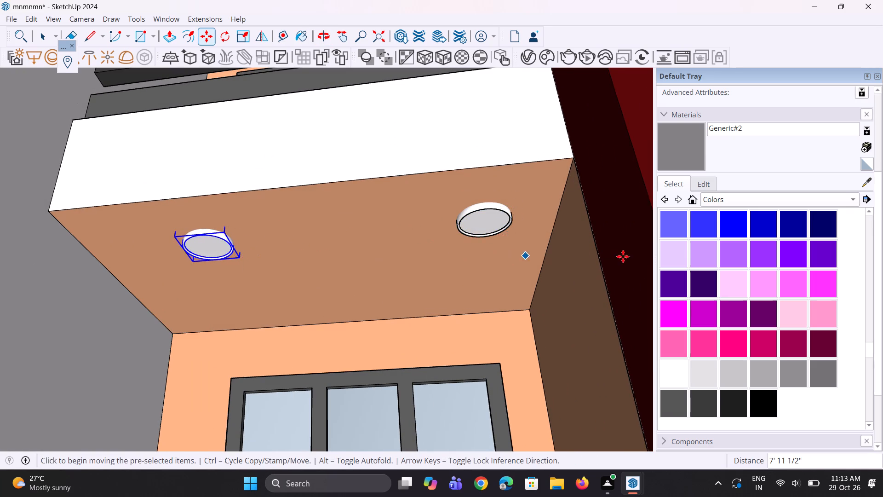
Copy that light about 7' 8" across the white dividing wall onto the adjacent balcony ceiling on the same floor.
scroll(624, 256, down, 5)
scroll(696, 257, down, 10)
scroll(506, 291, down, 10)
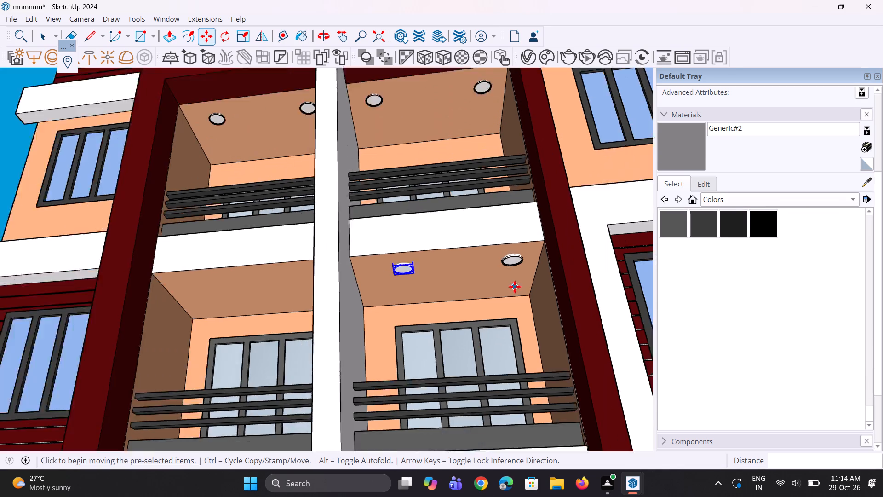
middle_drag(457, 297, 458, 283)
scroll(417, 267, up, 7)
key(m)
scroll(446, 282, up, 3)
click(465, 282)
scroll(500, 277, down, 9)
scroll(377, 298, up, 4)
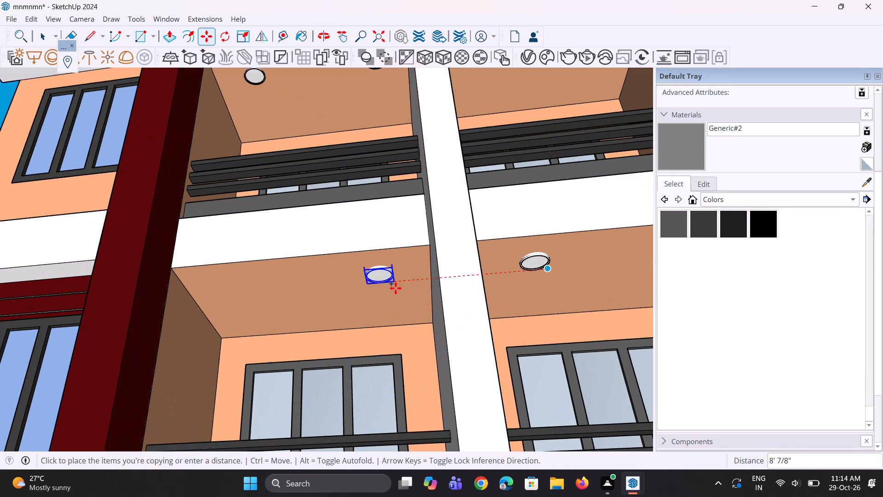
click(402, 282)
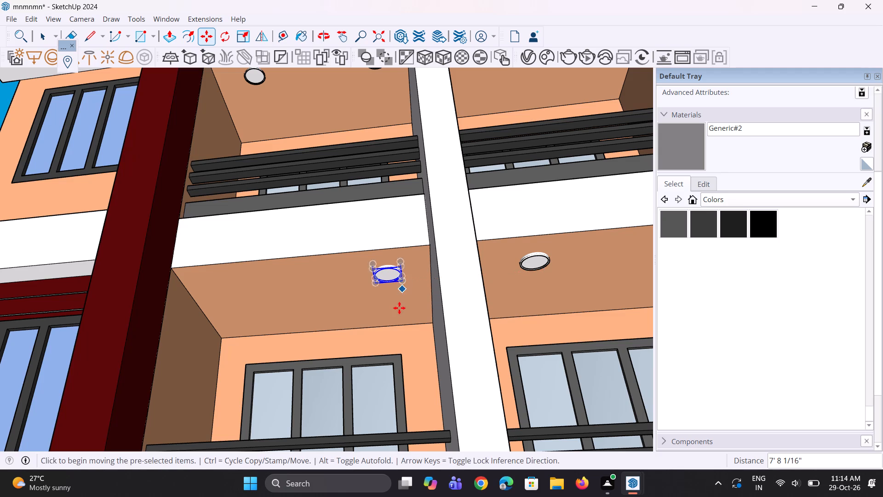
Copy the adjacent balcony's light along its ceiling, away from the dividing wall toward the dark red side wall.
scroll(399, 308, up, 1)
middle_drag(399, 302, 419, 234)
key(m)
scroll(408, 279, up, 3)
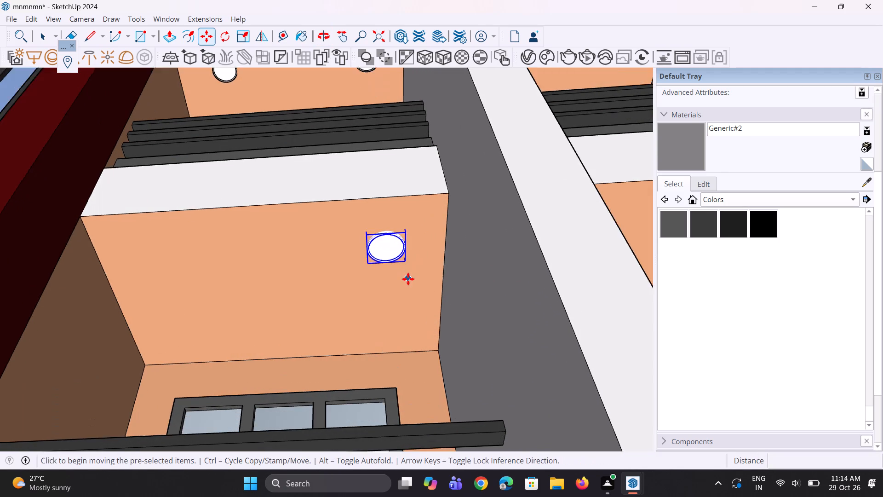
click(407, 266)
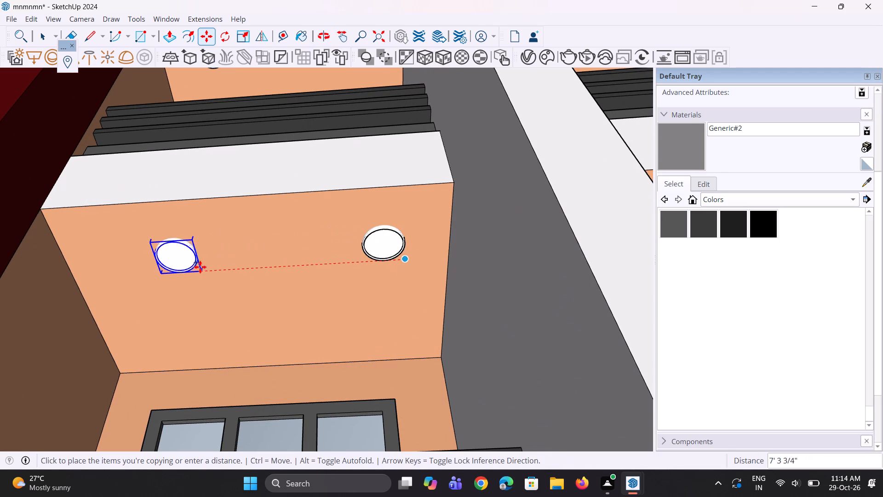
click(173, 267)
Copy the light beside the dark red side wall about 17' 8" down to the balcony ceiling on the next floor below.
scroll(386, 227, down, 3)
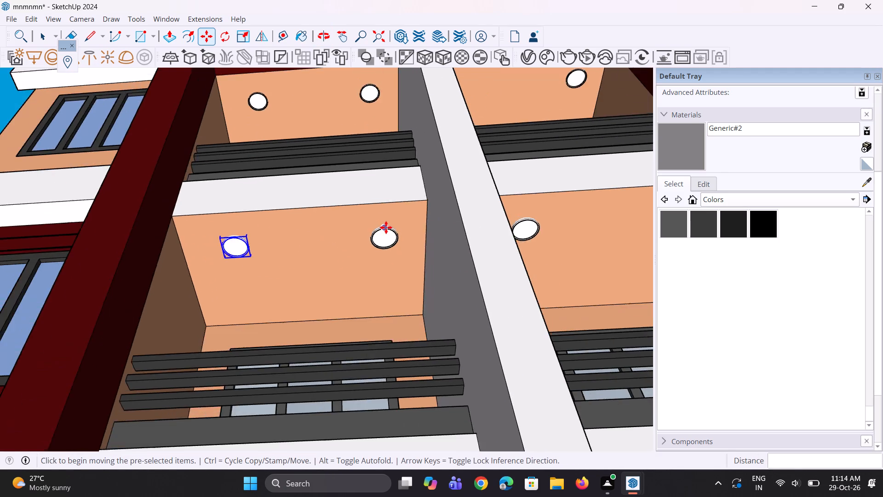
scroll(386, 227, down, 7)
middle_drag(395, 223, 343, 318)
scroll(401, 261, down, 6)
middle_drag(402, 258, 427, 323)
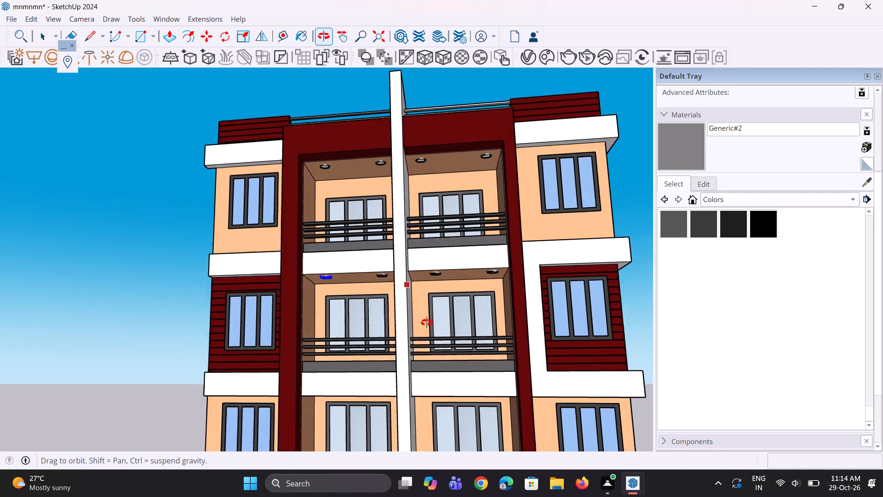
middle_drag(427, 323, 427, 290)
scroll(325, 313, up, 4)
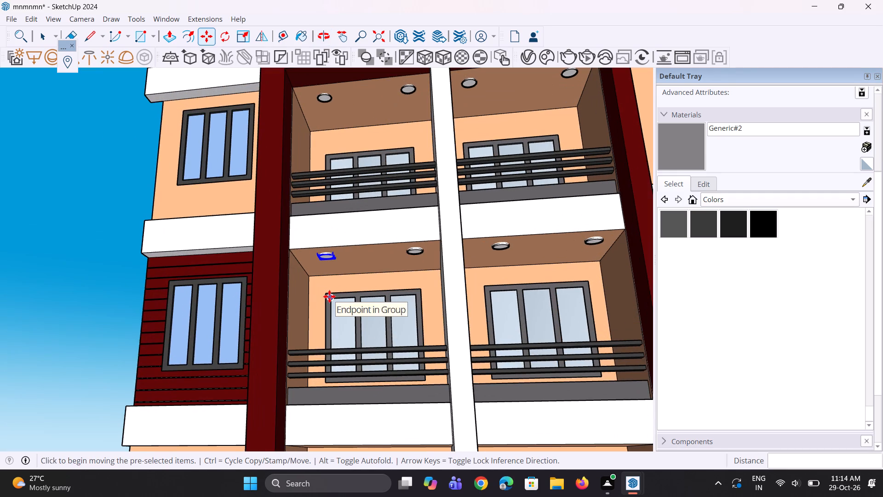
key(m)
scroll(336, 284, up, 5)
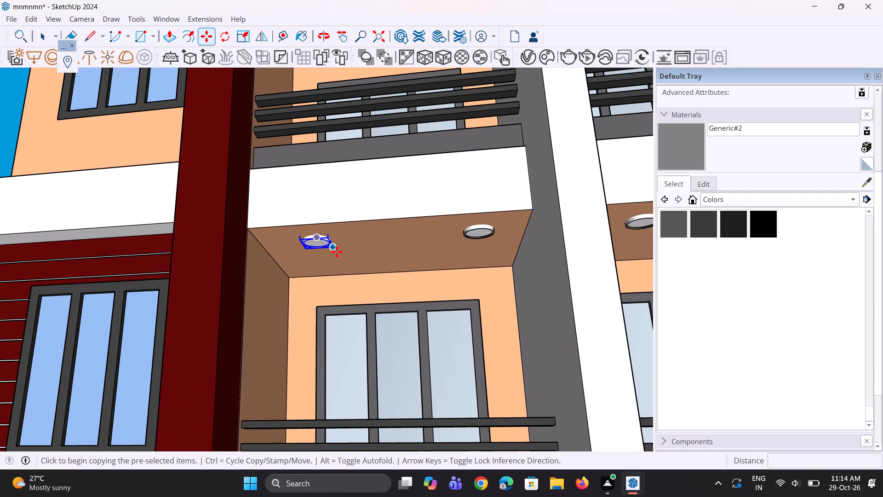
click(337, 252)
scroll(328, 287, down, 15)
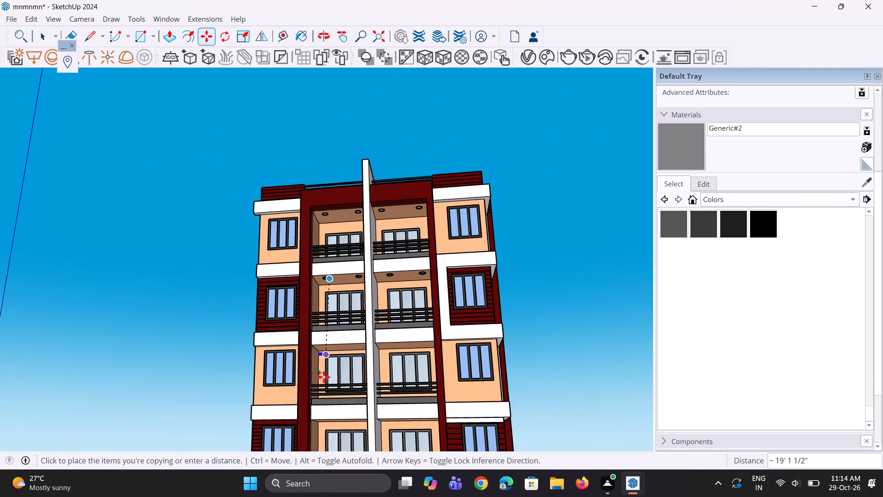
middle_drag(323, 380, 342, 306)
scroll(334, 333, up, 10)
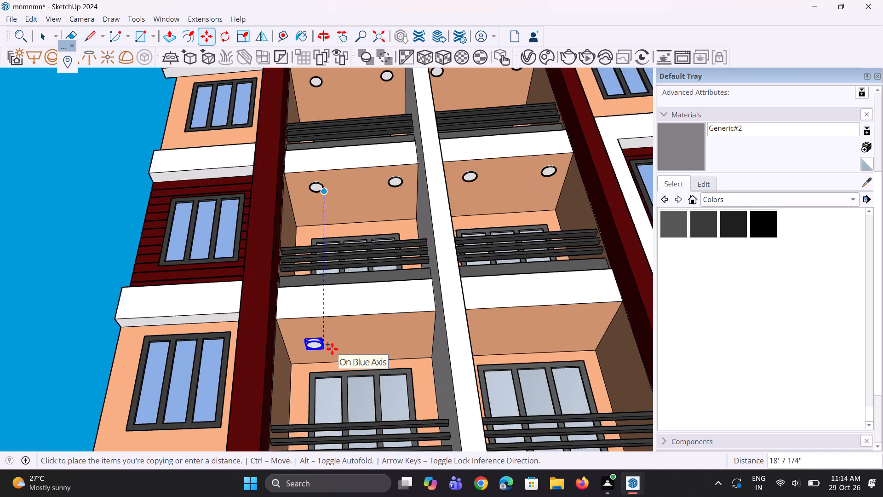
scroll(332, 349, up, 5)
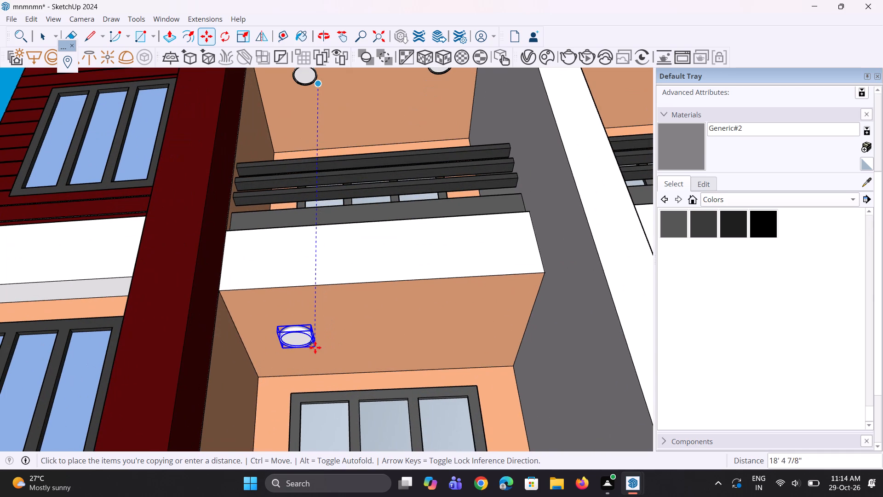
scroll(313, 347, up, 2)
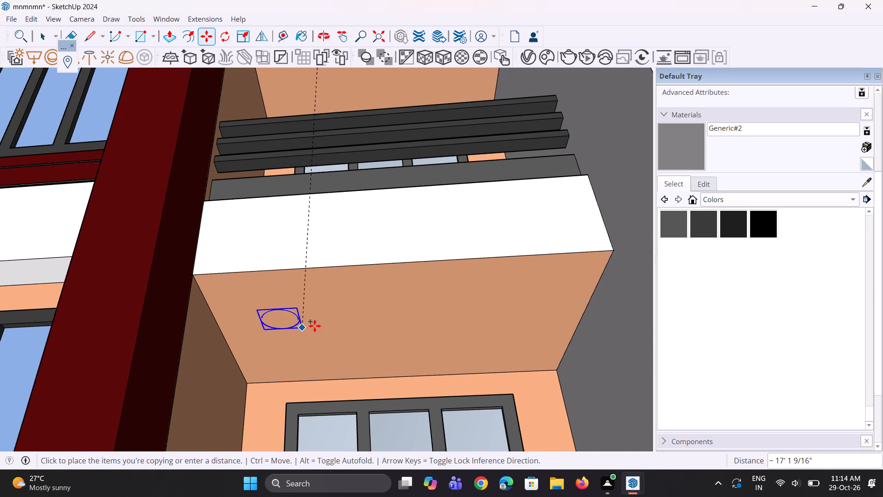
scroll(320, 325, up, 4)
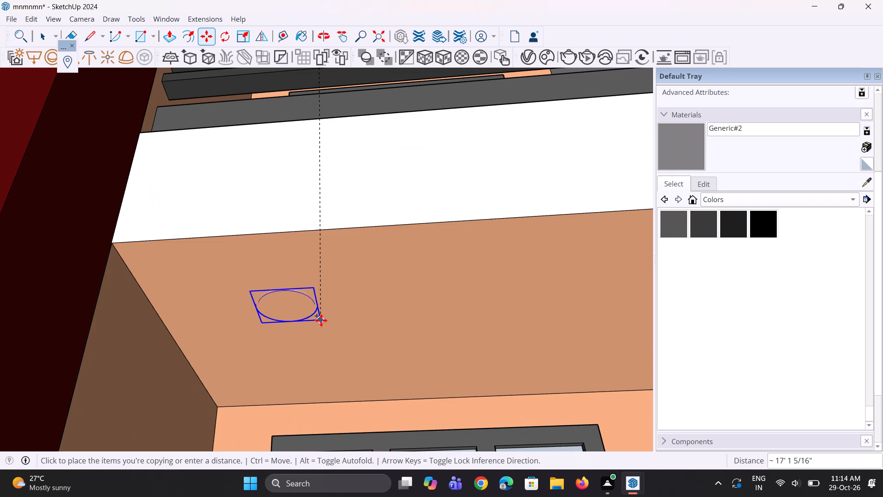
click(317, 330)
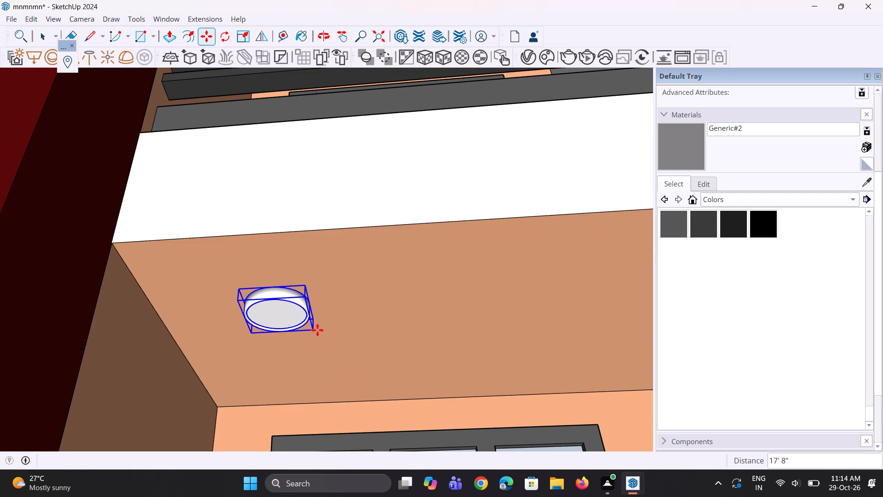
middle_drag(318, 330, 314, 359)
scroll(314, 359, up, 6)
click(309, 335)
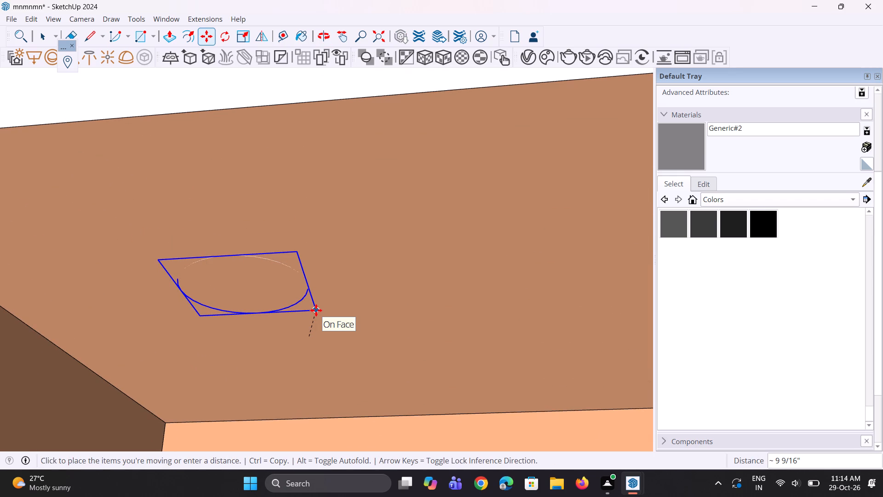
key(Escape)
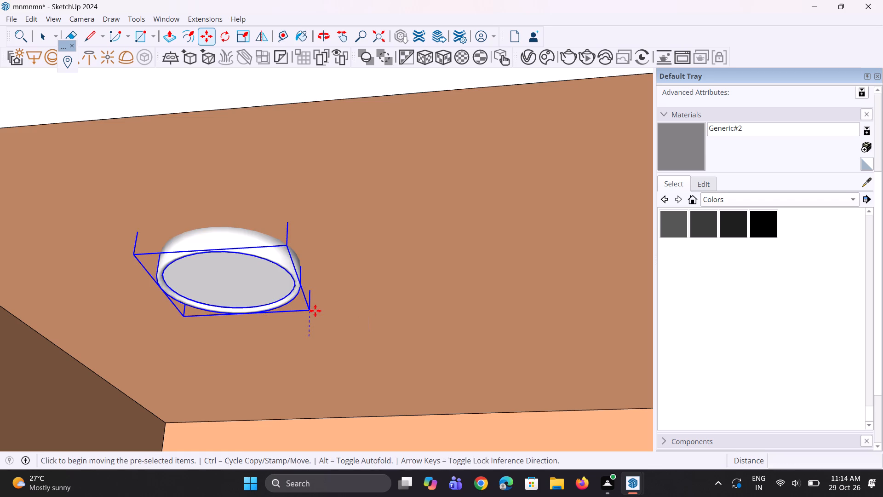
Move the newly copied light about 1' 8" to bring it up against the third-from-top balcony ceiling.
scroll(306, 302, down, 4)
middle_drag(255, 299, 271, 349)
scroll(287, 363, up, 2)
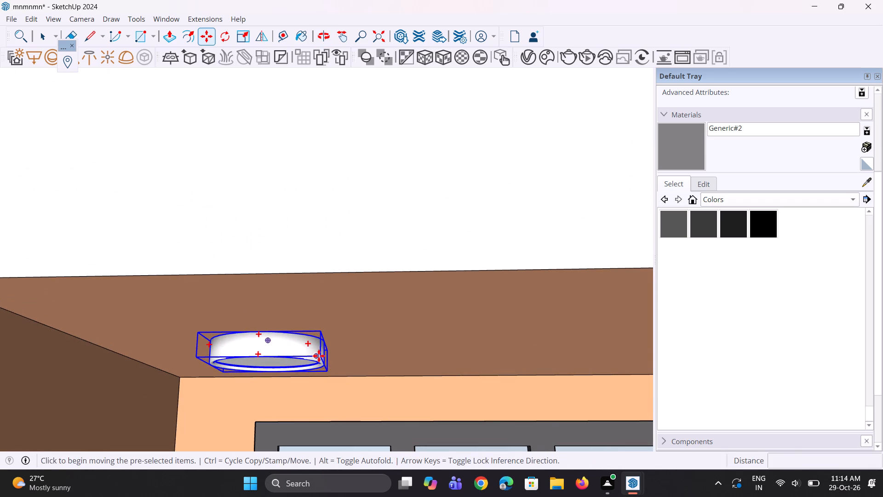
click(319, 356)
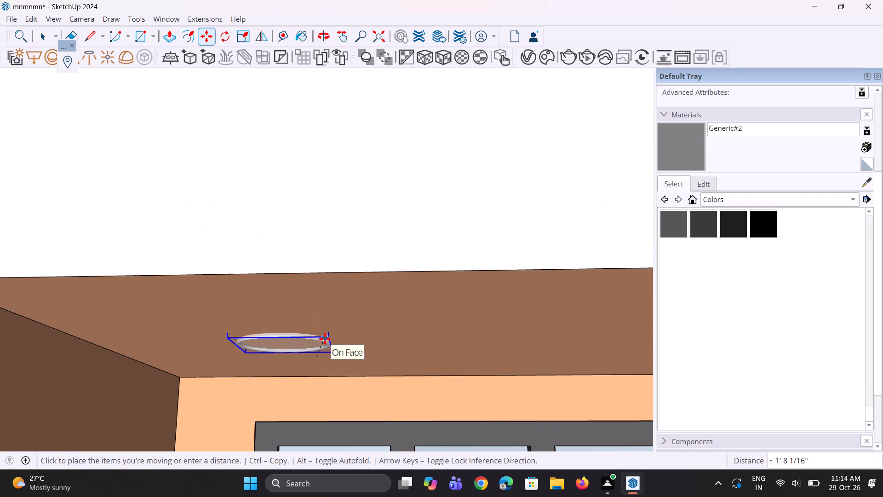
click(325, 339)
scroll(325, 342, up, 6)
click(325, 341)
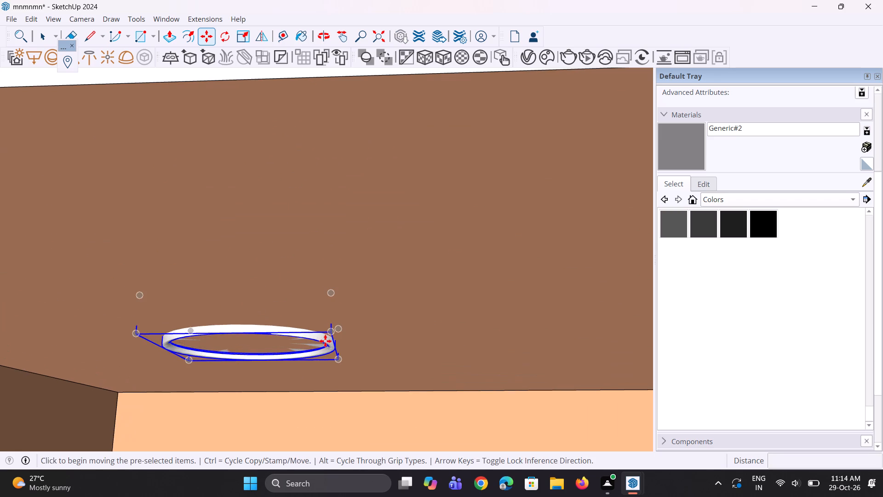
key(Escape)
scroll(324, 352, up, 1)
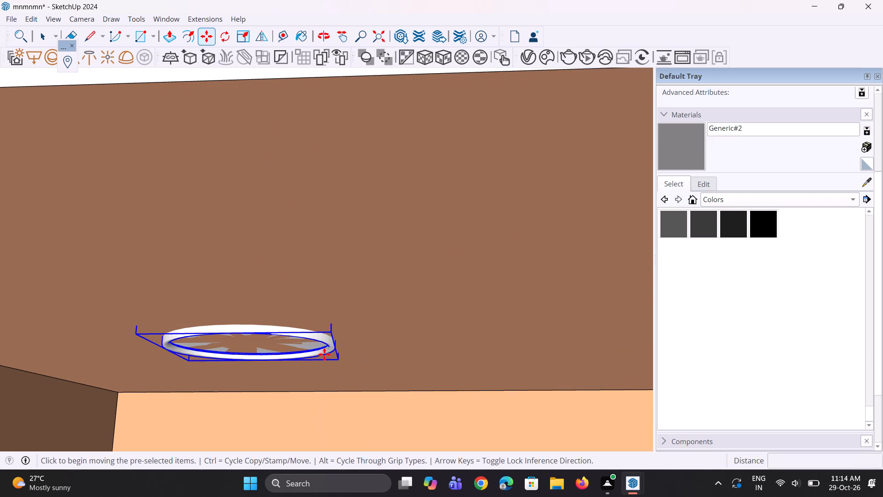
Lower the selected light vertically by about 1 1/8" so its disc sits just below the third-from-top balcony ceiling.
scroll(324, 354, up, 4)
click(346, 358)
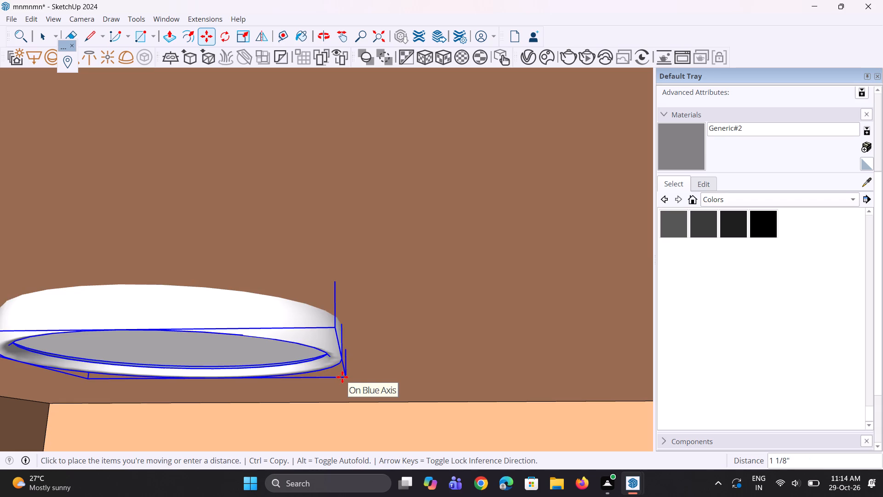
click(342, 377)
scroll(269, 303, down, 10)
middle_drag(307, 363, 309, 308)
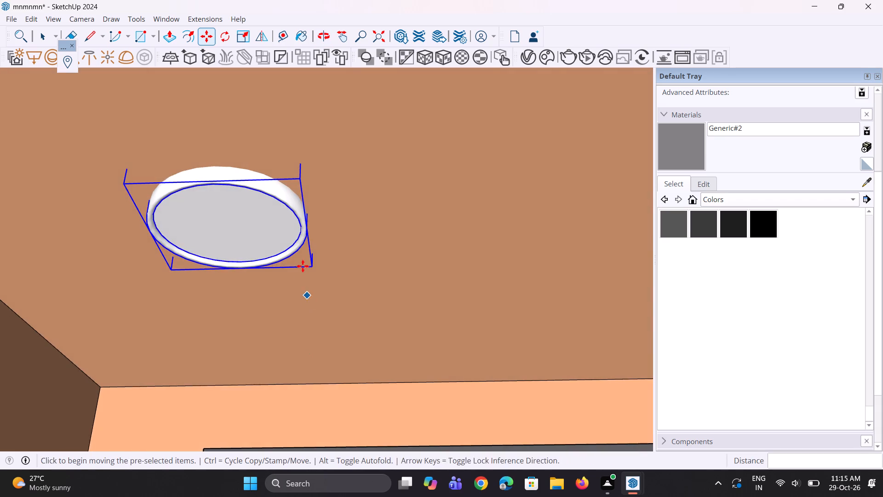
Move the light beside the dark red side wall about 1' 5" across its ceiling toward the front white fascia edge.
scroll(308, 322, down, 14)
scroll(317, 301, up, 5)
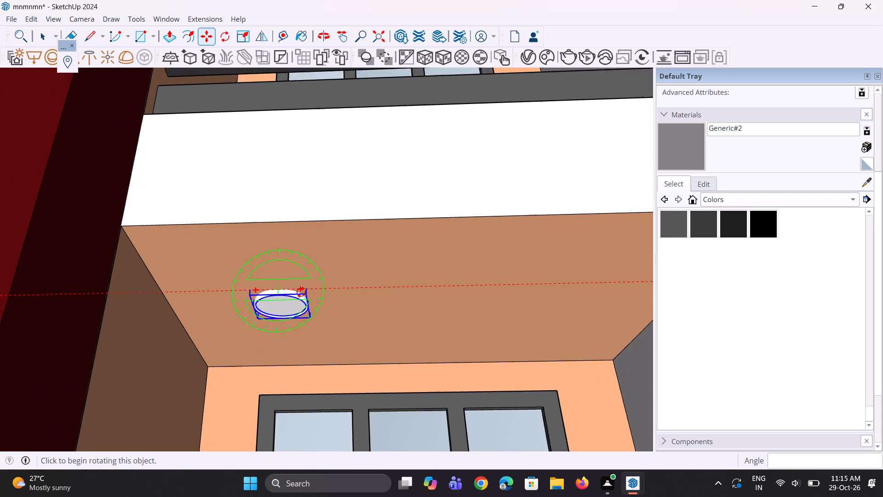
scroll(309, 298, up, 3)
click(309, 298)
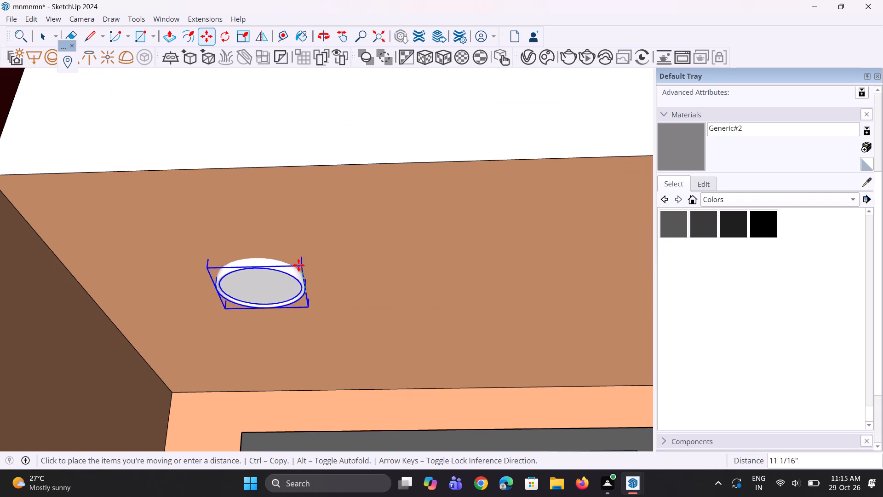
click(294, 250)
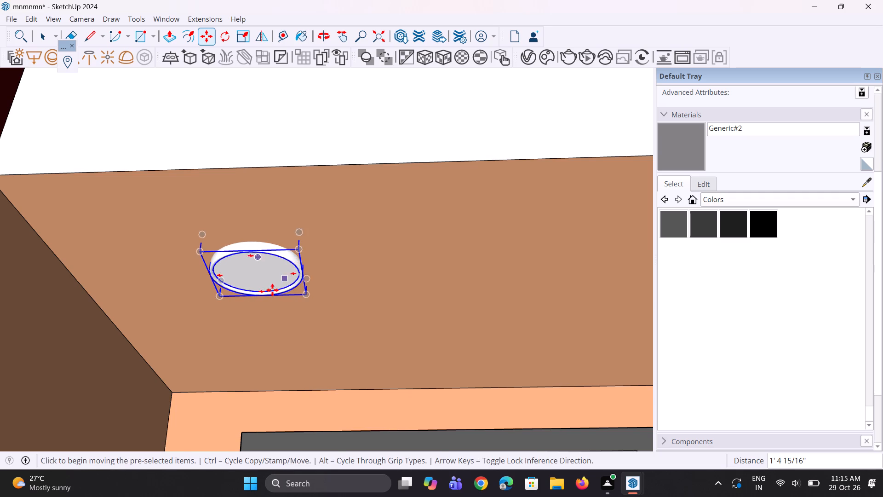
Copy the light about 7' 9" along the third-from-top balcony ceiling toward the white dividing wall.
scroll(256, 302, down, 8)
scroll(279, 302, up, 1)
key(m)
scroll(312, 306, up, 2)
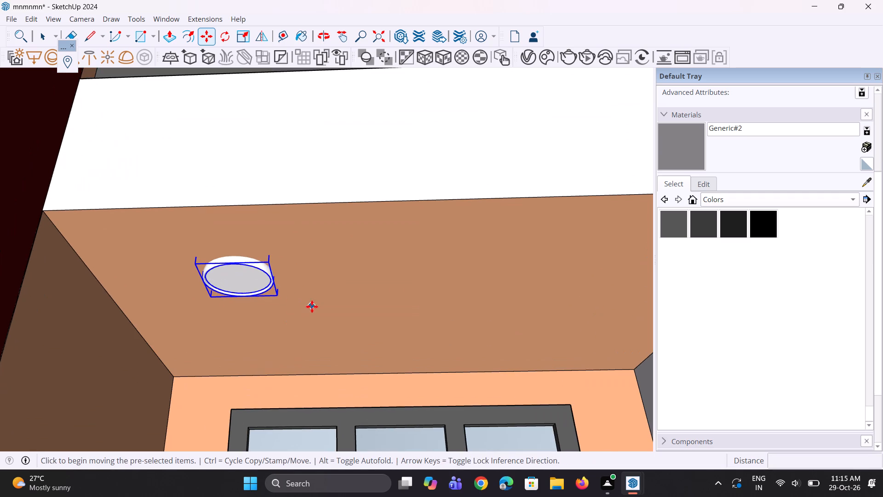
click(276, 298)
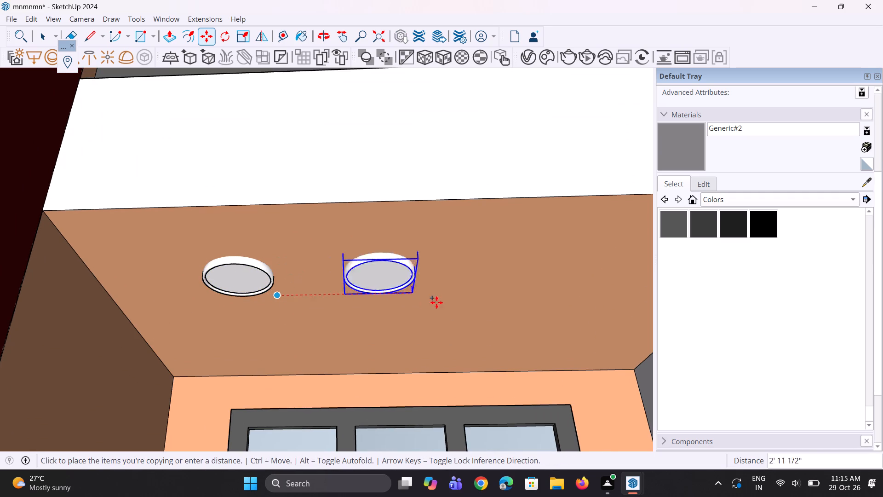
scroll(482, 294, down, 7)
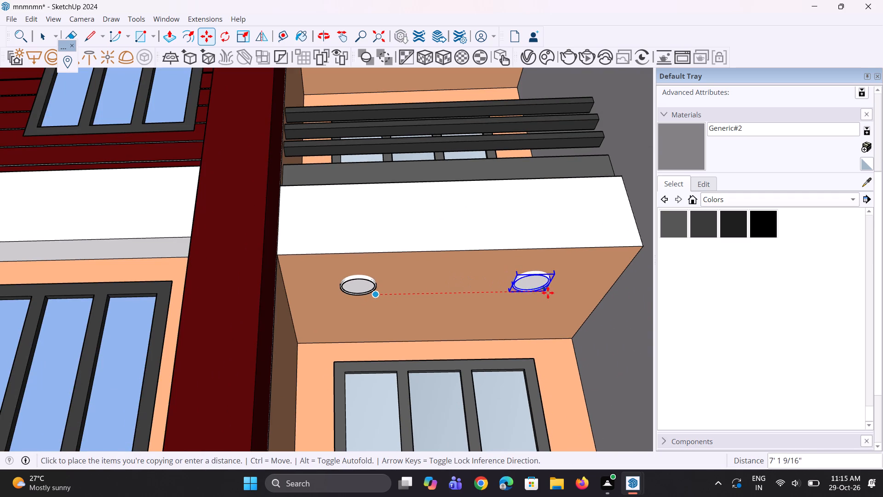
click(562, 288)
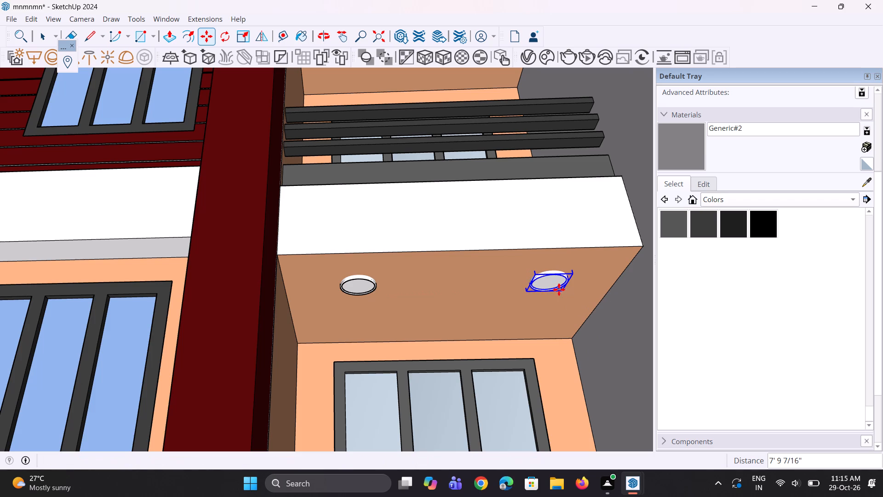
Copy the light nearest the white dividing wall about 6' 11" along the red axis onto the adjacent balcony ceiling.
scroll(229, 330, down, 10)
middle_drag(364, 334, 327, 319)
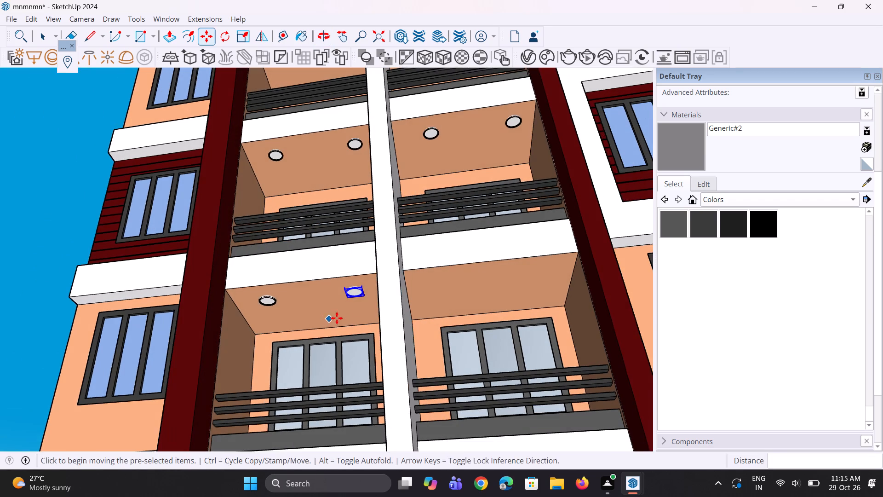
key(m)
scroll(377, 305, up, 9)
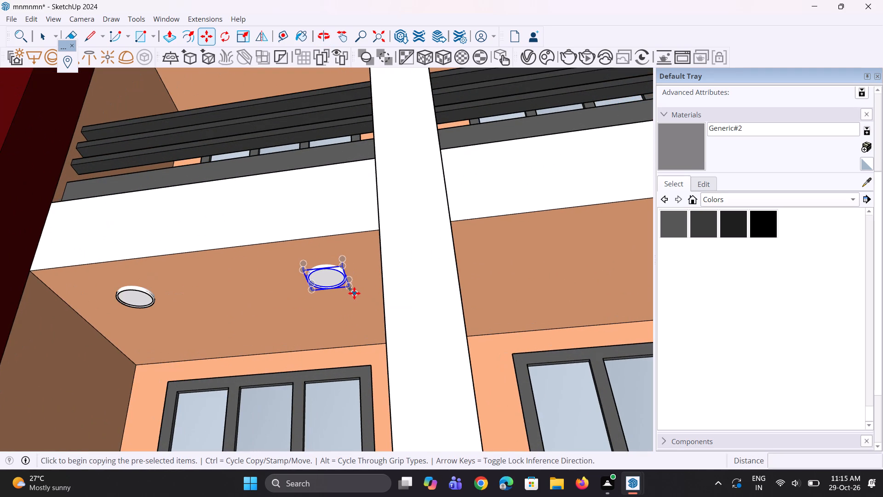
click(352, 291)
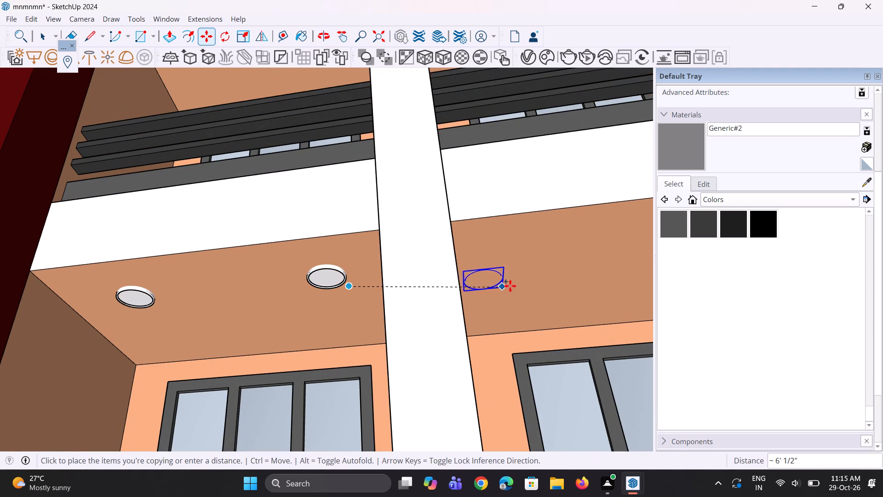
click(536, 270)
Nudge the light just copied onto the adjacent balcony ceiling slightly away from the dividing wall.
scroll(258, 325, down, 8)
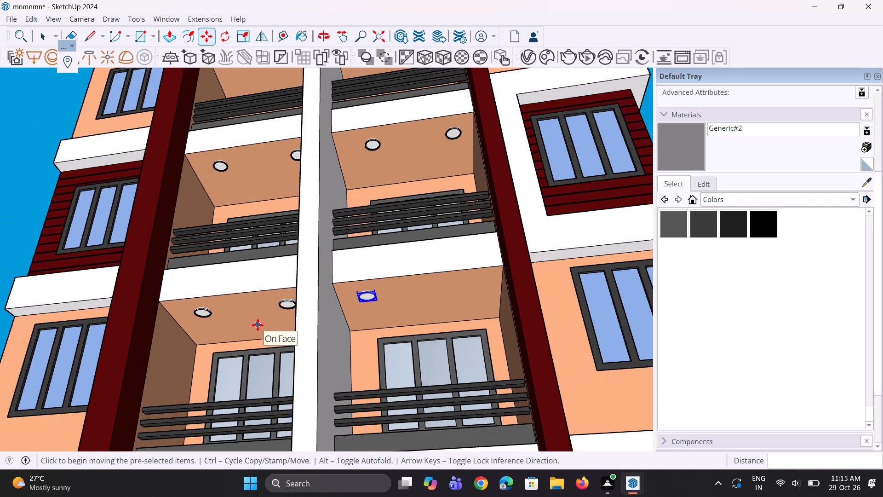
scroll(412, 306, up, 6)
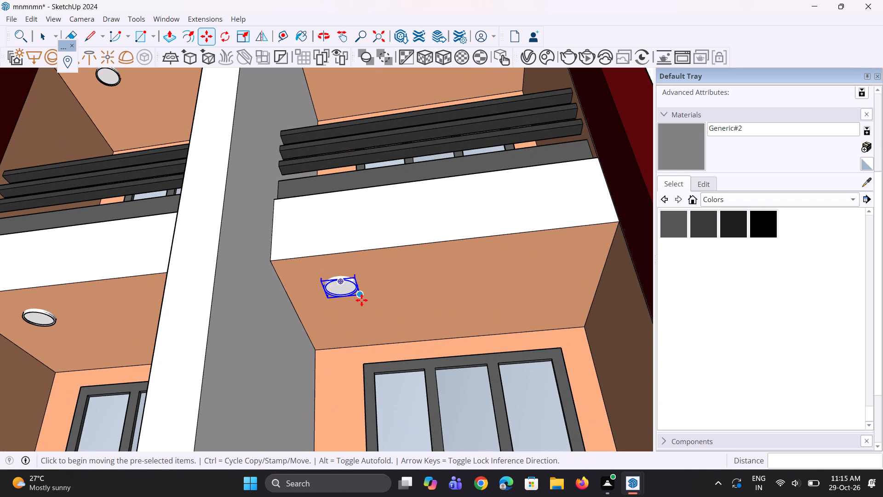
click(361, 300)
click(381, 294)
Copy the adjacent balcony's light about 8' 6" along its ceiling toward the opposite dark red side wall.
key(m)
scroll(381, 294, up, 2)
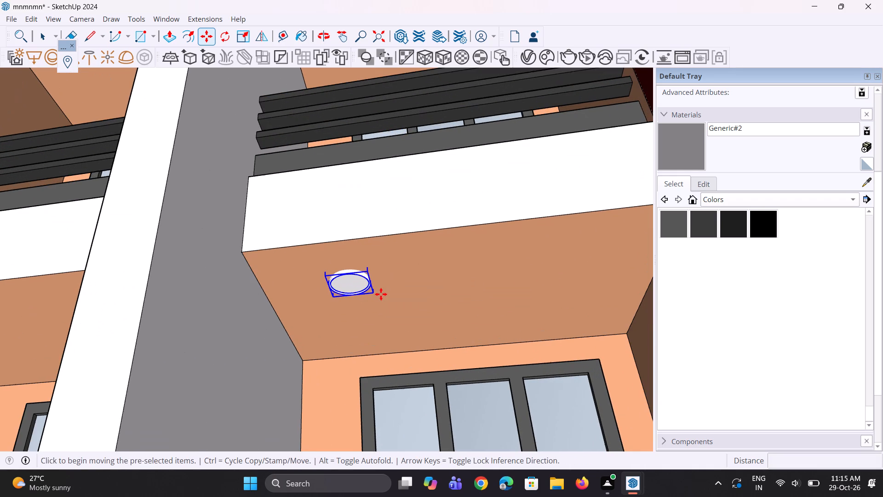
click(378, 296)
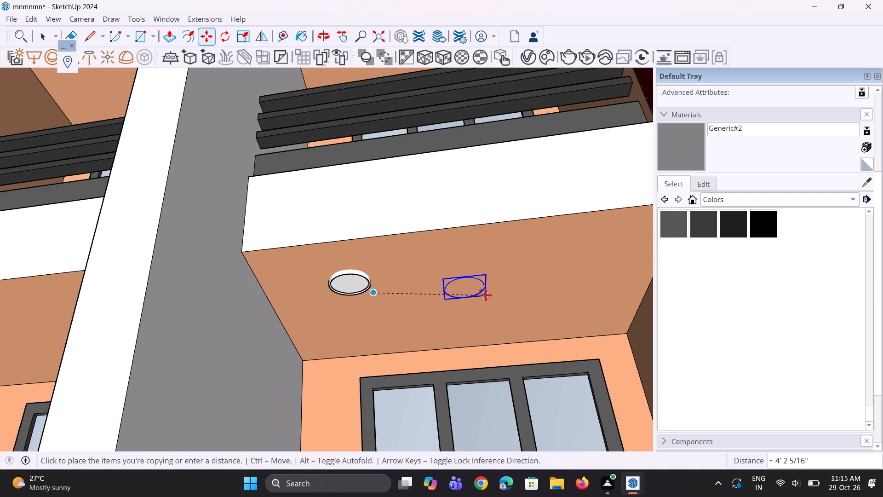
scroll(482, 290, down, 3)
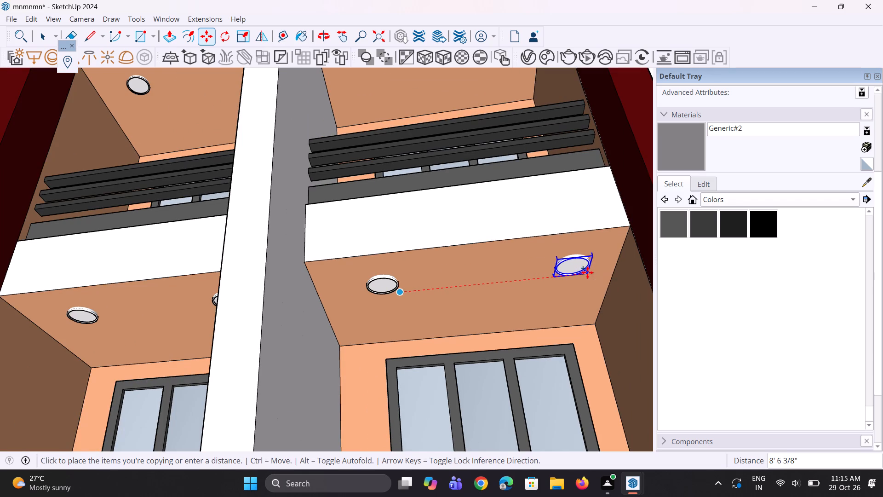
click(587, 272)
Copy the light near the dark red side wall about 17' 3" down to the balcony ceiling on the next floor below.
scroll(556, 288, down, 5)
scroll(502, 288, down, 9)
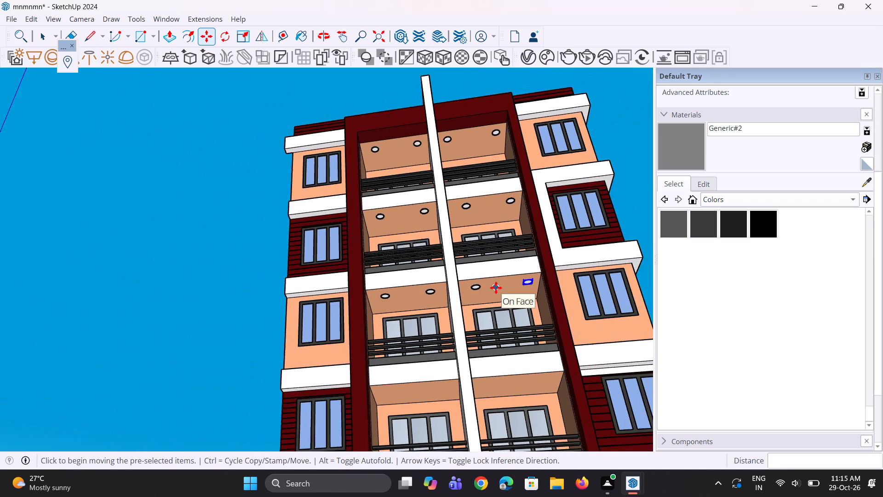
scroll(499, 317, up, 7)
key(m)
scroll(510, 286, up, 4)
scroll(541, 260, up, 3)
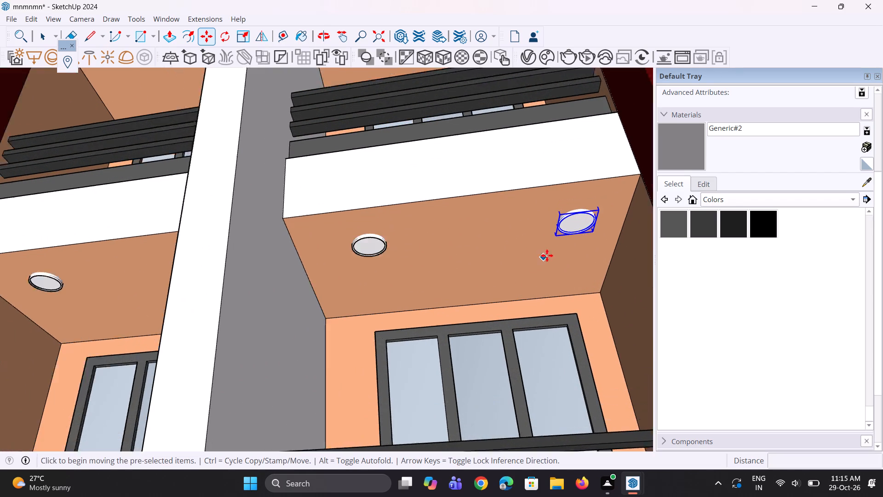
click(559, 235)
scroll(533, 294, down, 10)
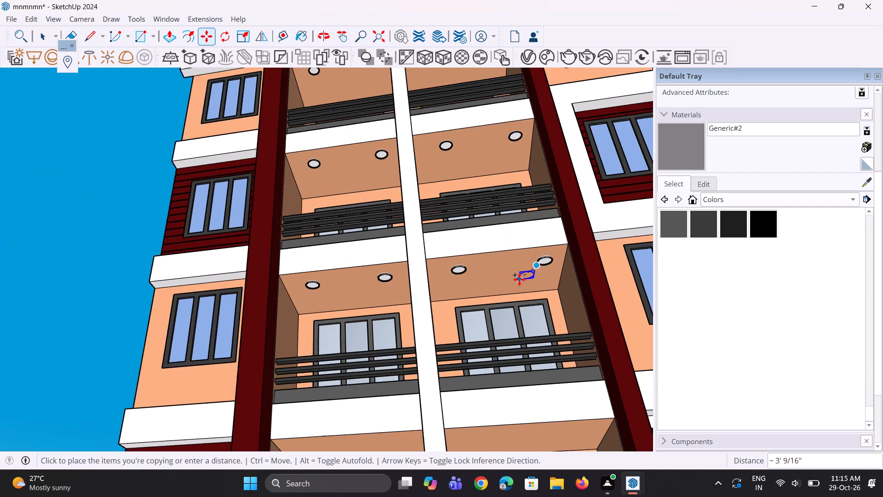
scroll(519, 279, down, 10)
middle_drag(496, 445, 496, 396)
scroll(517, 336, up, 4)
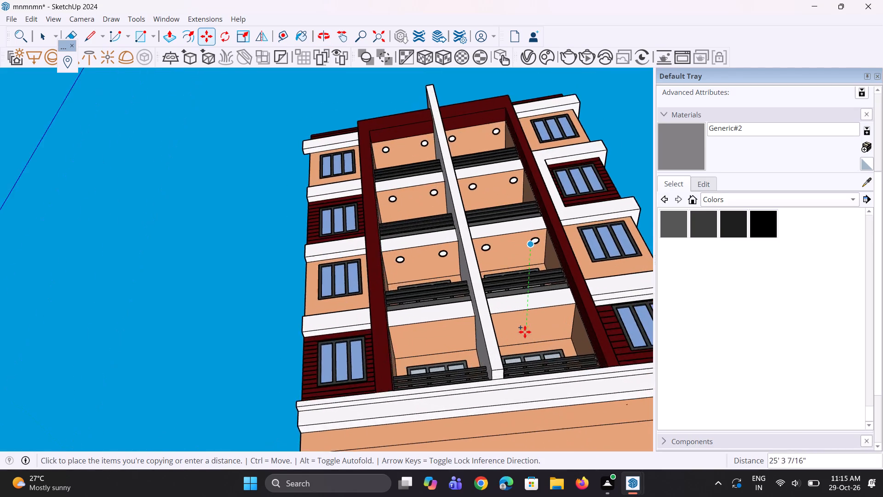
scroll(525, 332, up, 6)
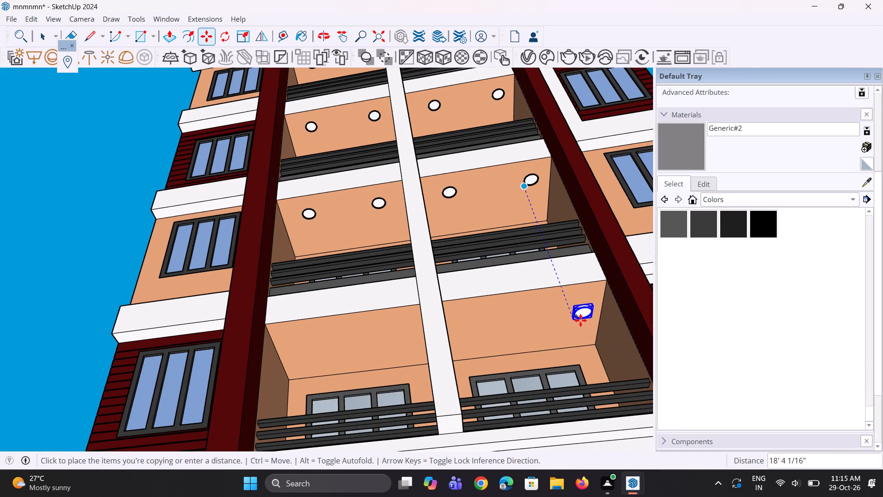
scroll(582, 320, up, 4)
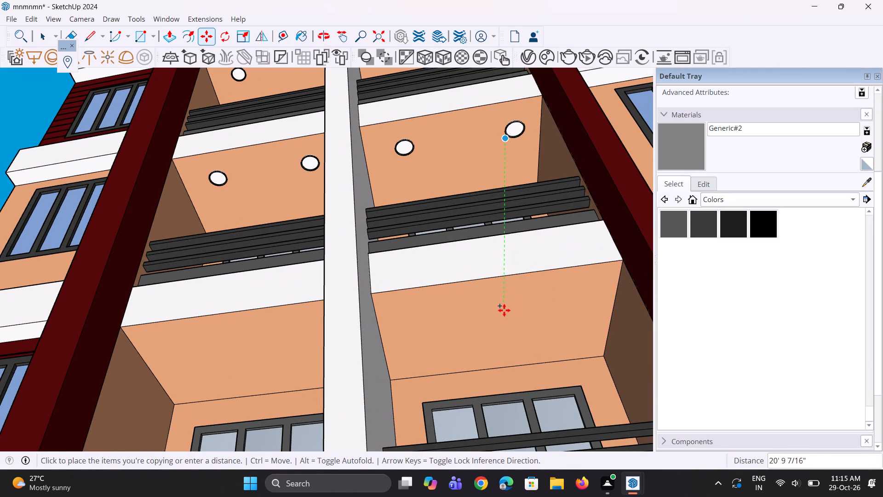
scroll(461, 314, up, 1)
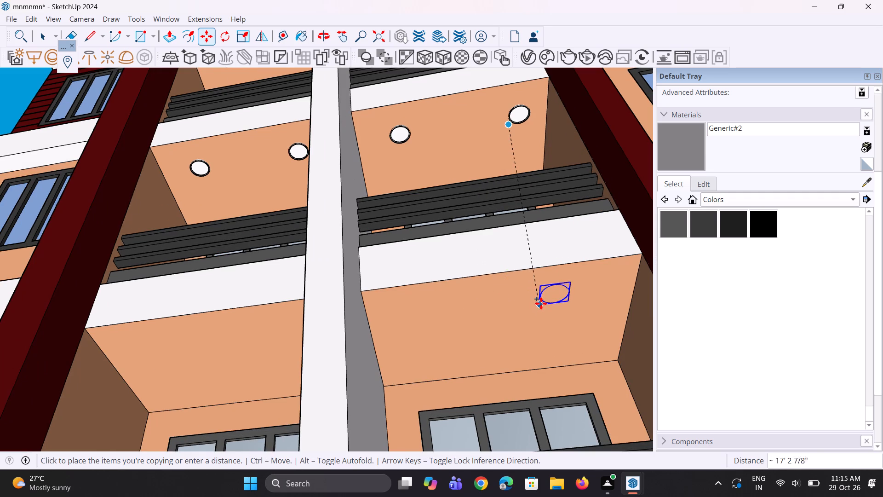
scroll(545, 302, up, 1)
click(549, 297)
Lower the newly copied light about 8" to bring its body out below the fourth-from-top balcony ceiling.
scroll(549, 297, up, 1)
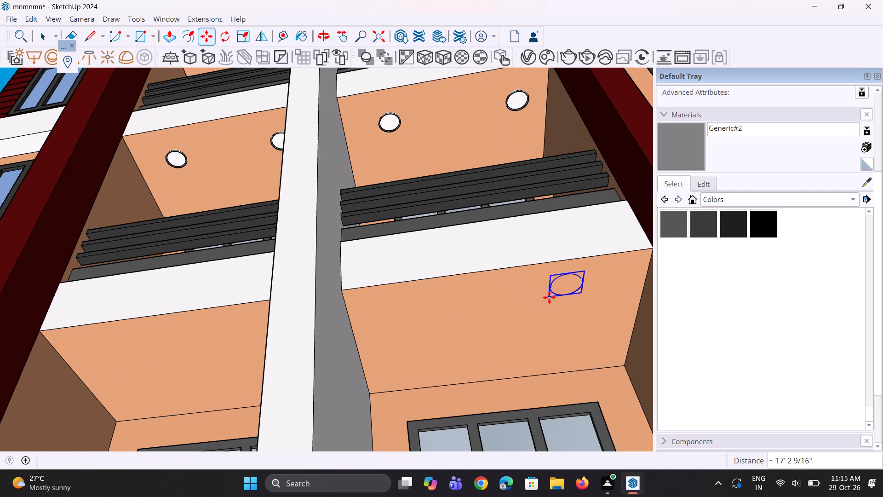
scroll(549, 297, up, 7)
click(549, 297)
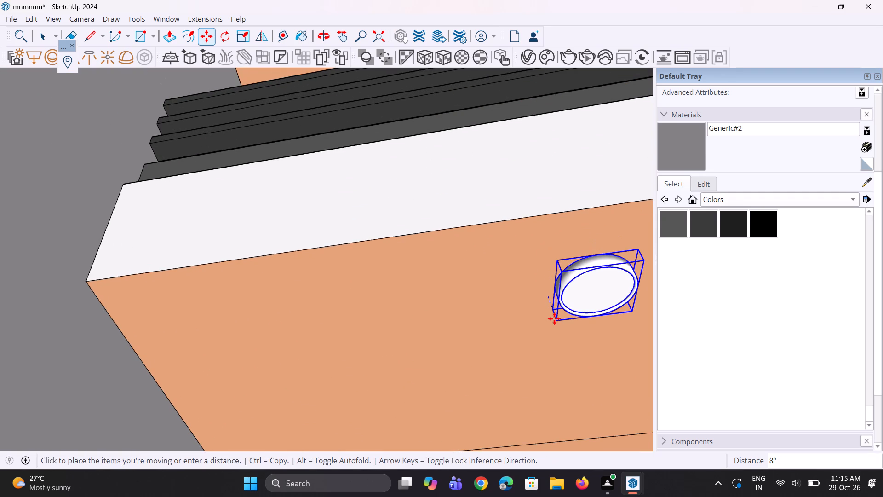
click(555, 318)
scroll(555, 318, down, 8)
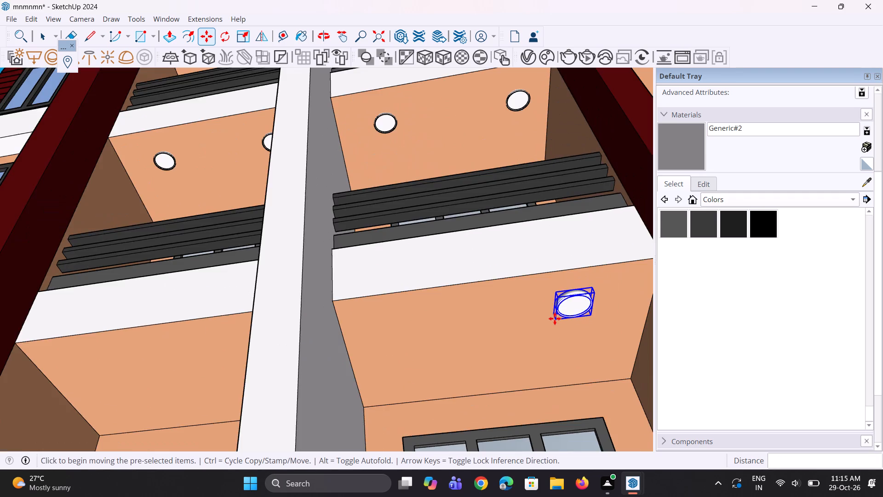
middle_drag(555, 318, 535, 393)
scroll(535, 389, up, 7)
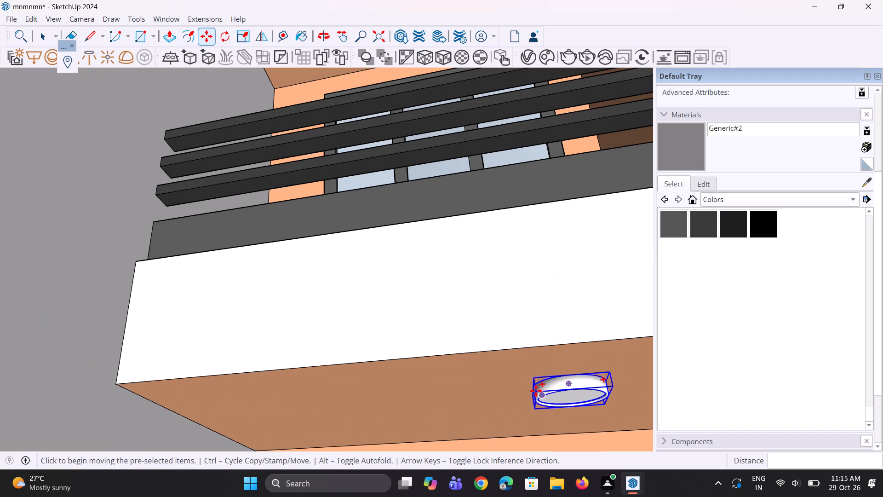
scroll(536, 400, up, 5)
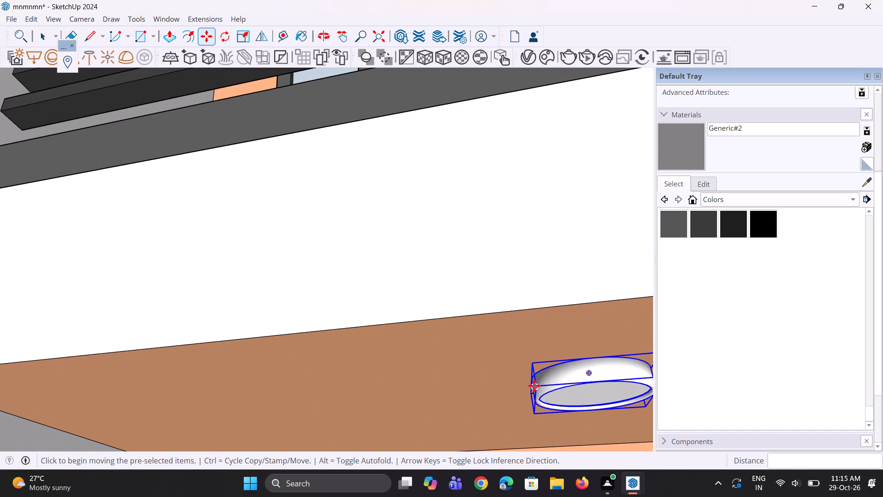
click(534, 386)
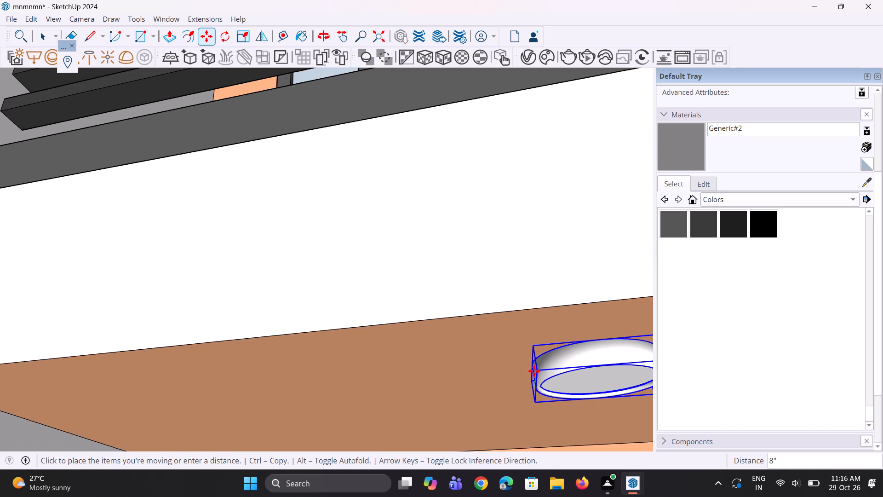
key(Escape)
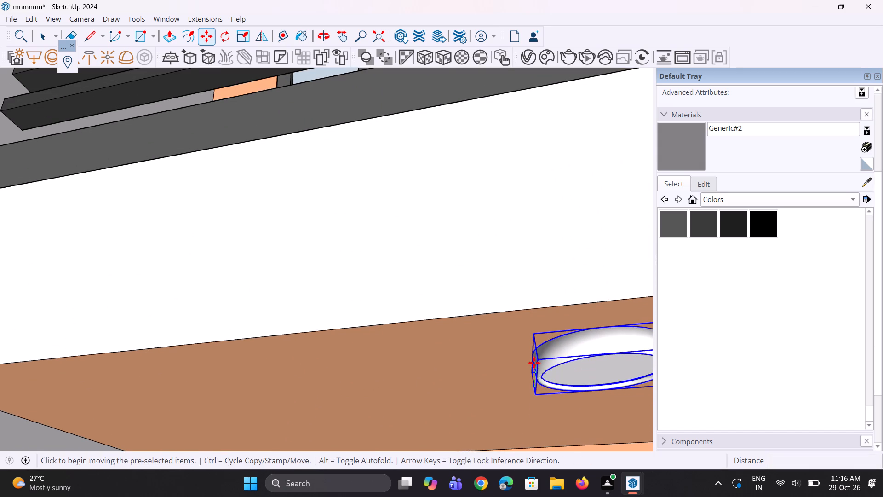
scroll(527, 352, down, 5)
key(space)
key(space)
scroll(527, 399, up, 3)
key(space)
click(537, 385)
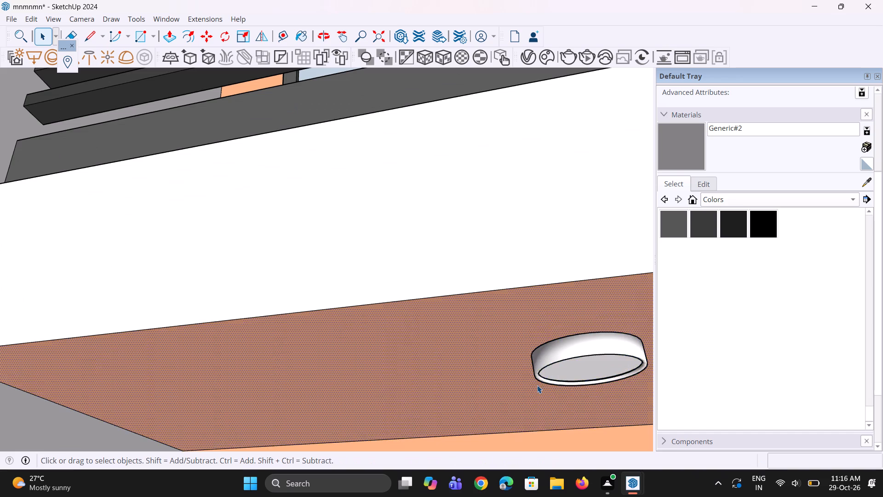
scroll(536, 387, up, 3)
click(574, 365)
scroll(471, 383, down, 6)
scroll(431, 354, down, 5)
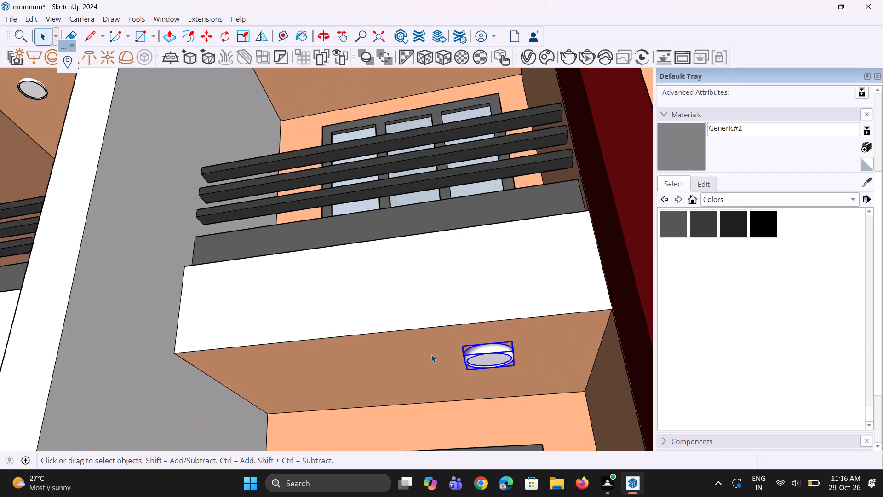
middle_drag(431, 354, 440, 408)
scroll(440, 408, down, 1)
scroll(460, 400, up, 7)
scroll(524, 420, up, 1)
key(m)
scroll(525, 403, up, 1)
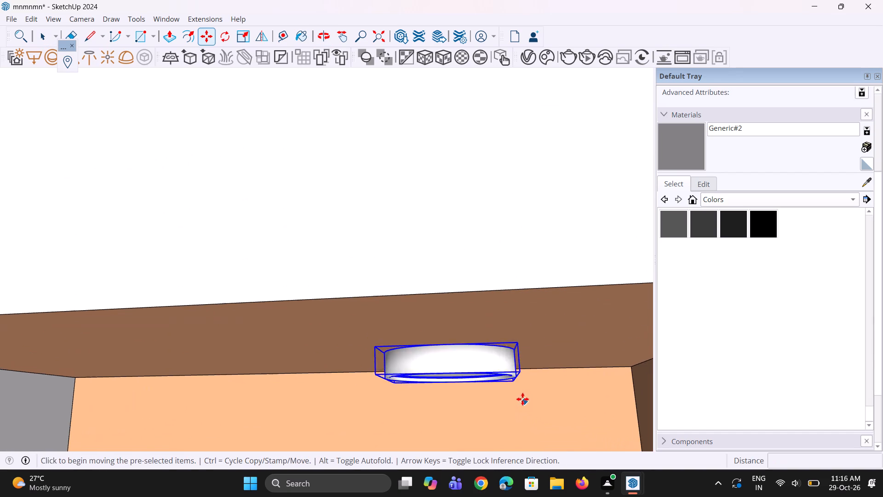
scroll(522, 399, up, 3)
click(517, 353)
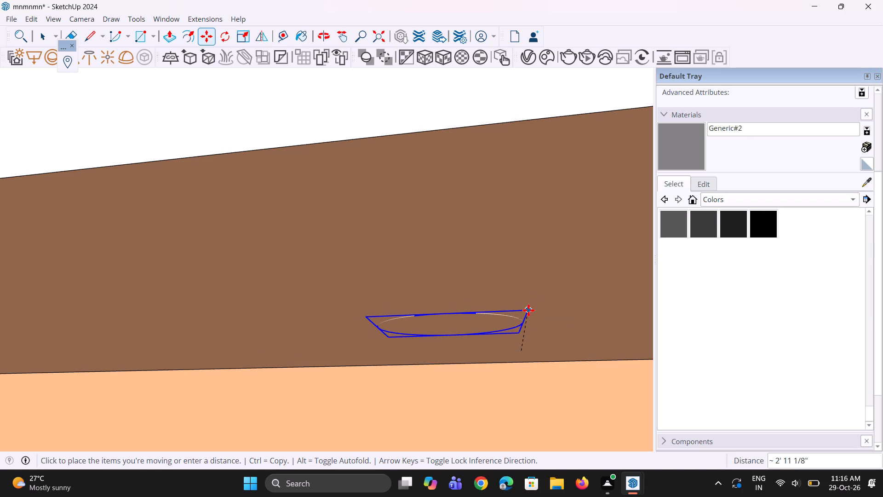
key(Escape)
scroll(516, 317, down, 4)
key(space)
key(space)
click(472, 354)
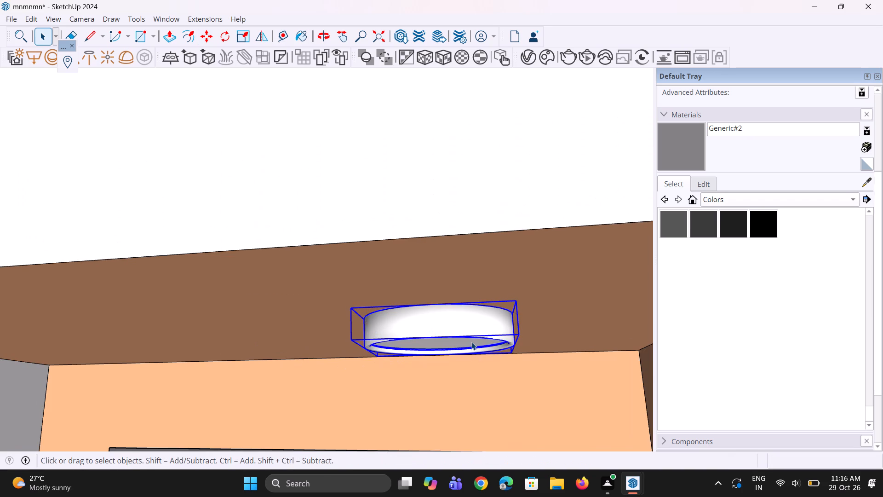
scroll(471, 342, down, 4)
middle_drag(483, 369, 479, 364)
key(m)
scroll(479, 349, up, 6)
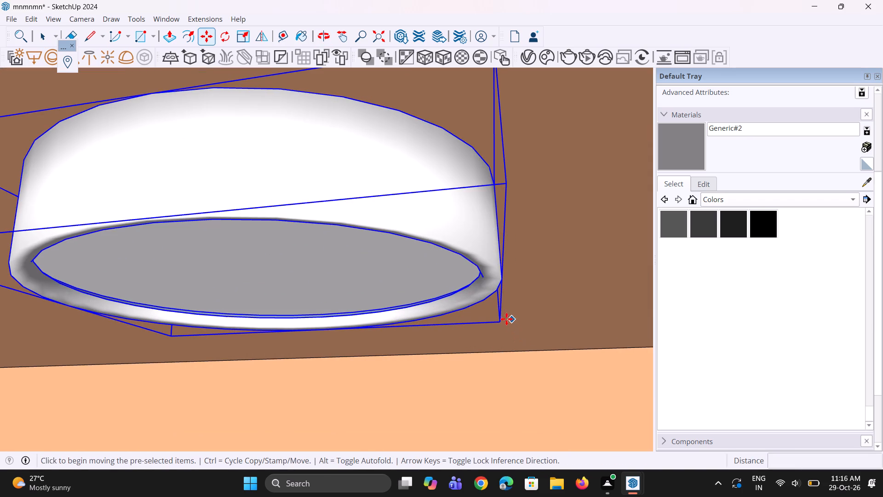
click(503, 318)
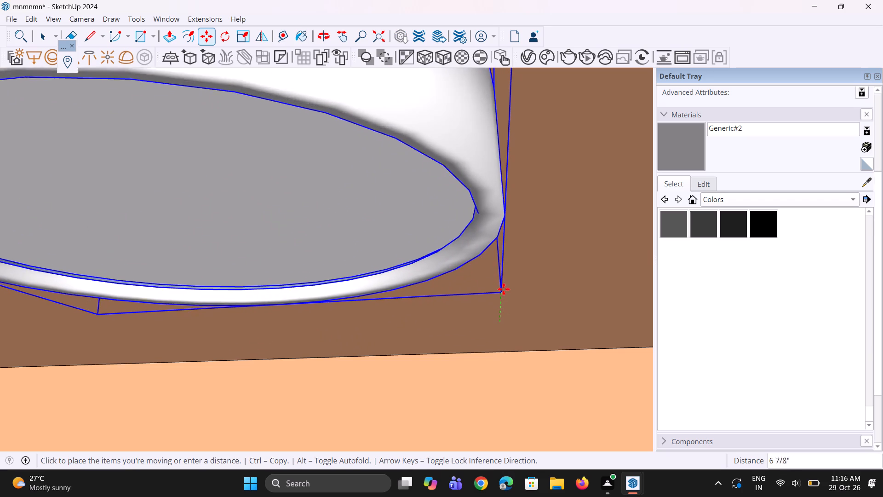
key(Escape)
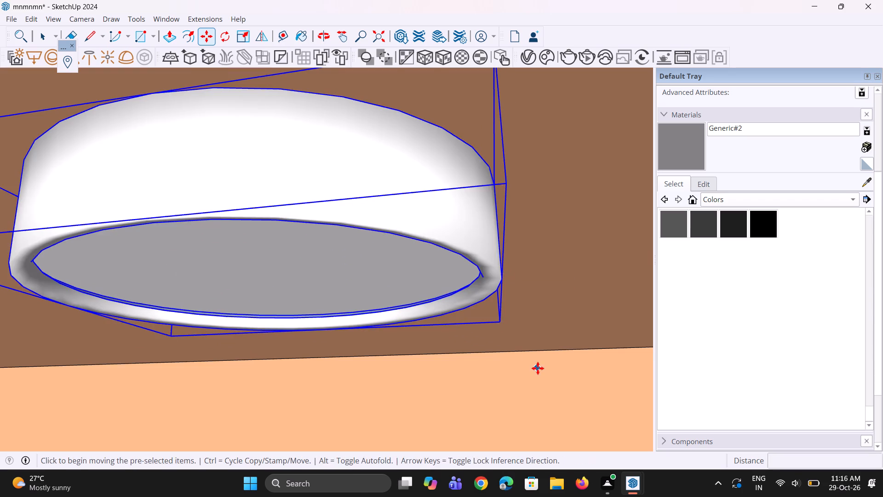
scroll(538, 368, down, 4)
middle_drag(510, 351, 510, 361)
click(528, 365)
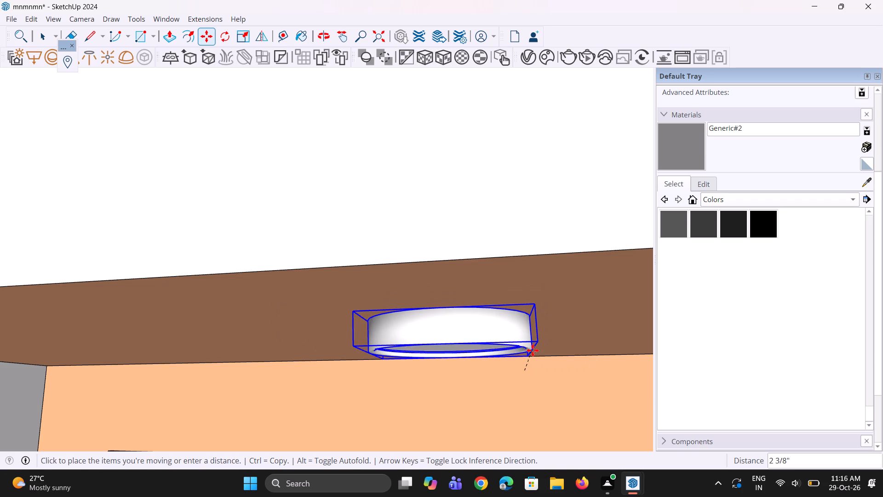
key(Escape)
Move the fourth-from-top balcony light onto its ceiling plane and align its corner with the ceiling's inner edge at the window wall.
click(535, 369)
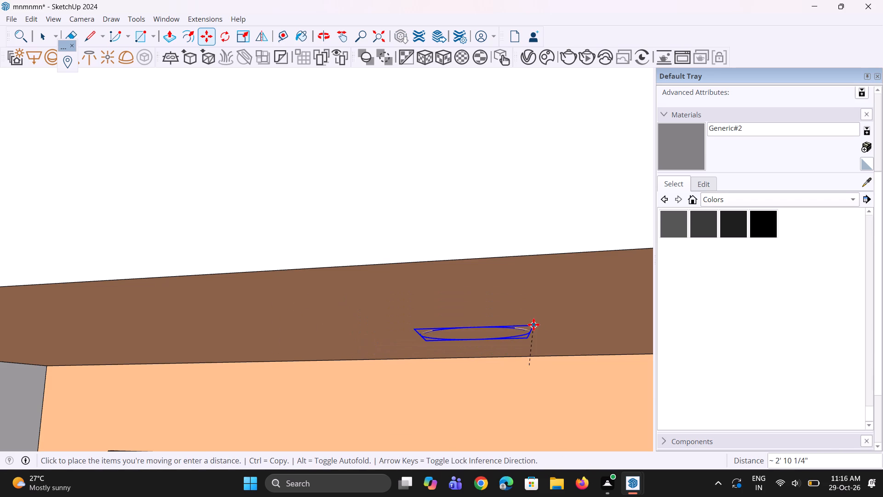
scroll(533, 324, up, 1)
click(533, 324)
scroll(526, 364, up, 3)
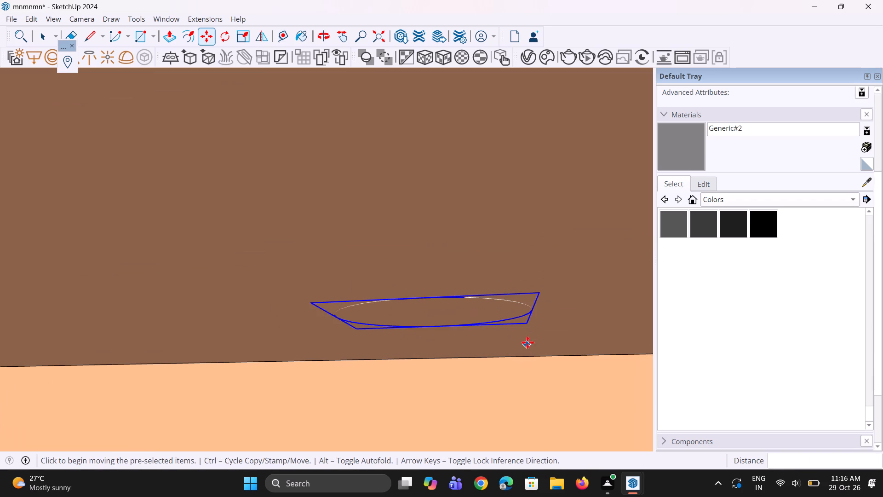
click(530, 329)
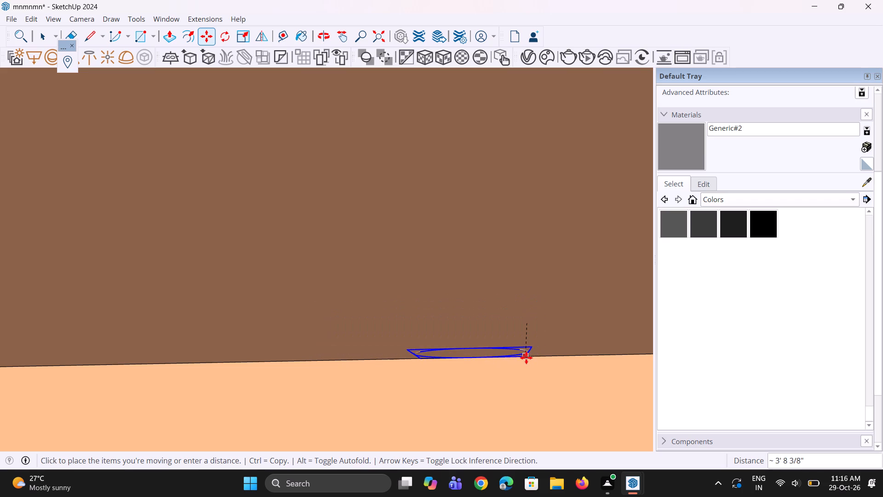
scroll(526, 358, up, 2)
click(526, 358)
Lower the light about 1 3/4" so its body sits just below the balcony ceiling.
scroll(526, 374, up, 1)
middle_drag(525, 374, 478, 291)
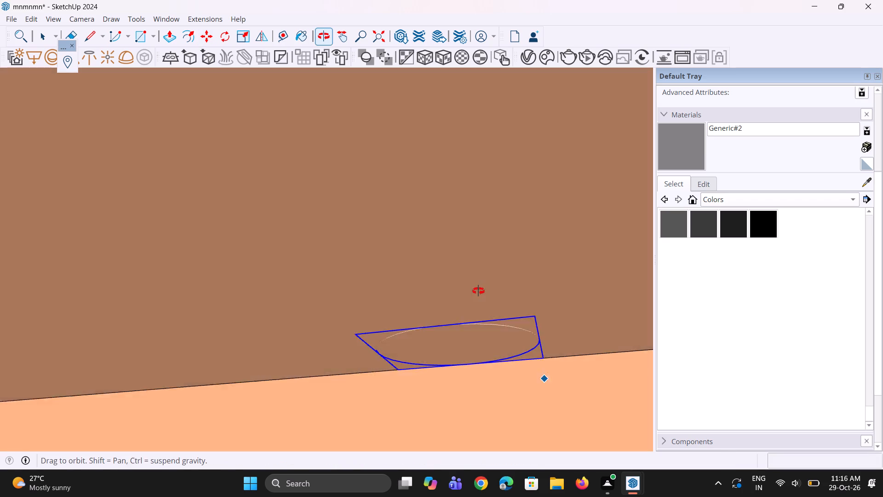
middle_drag(478, 291, 476, 287)
scroll(528, 345, up, 2)
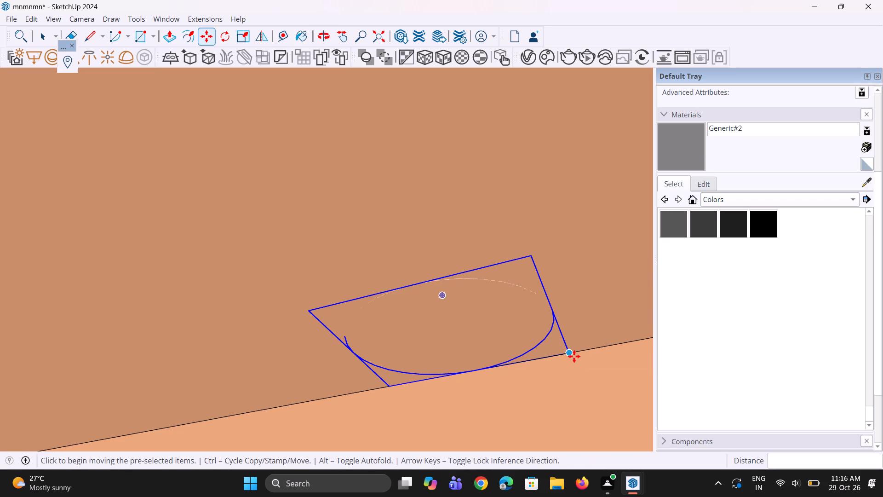
click(574, 356)
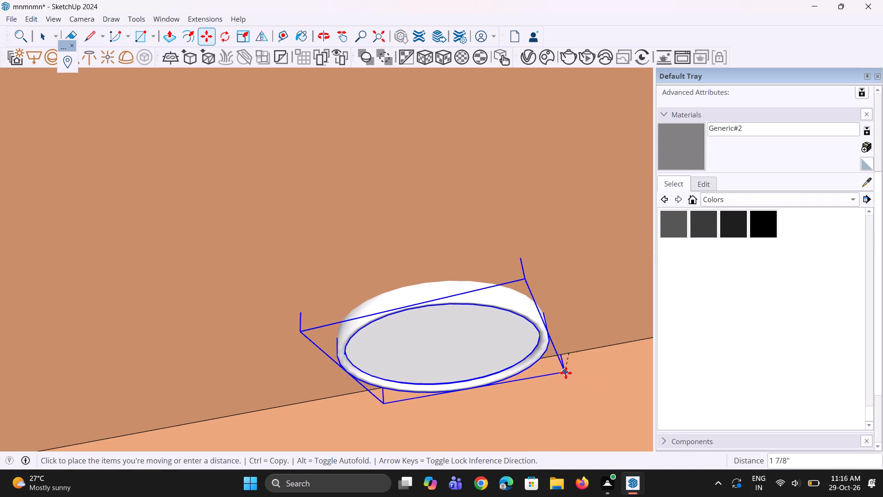
click(568, 371)
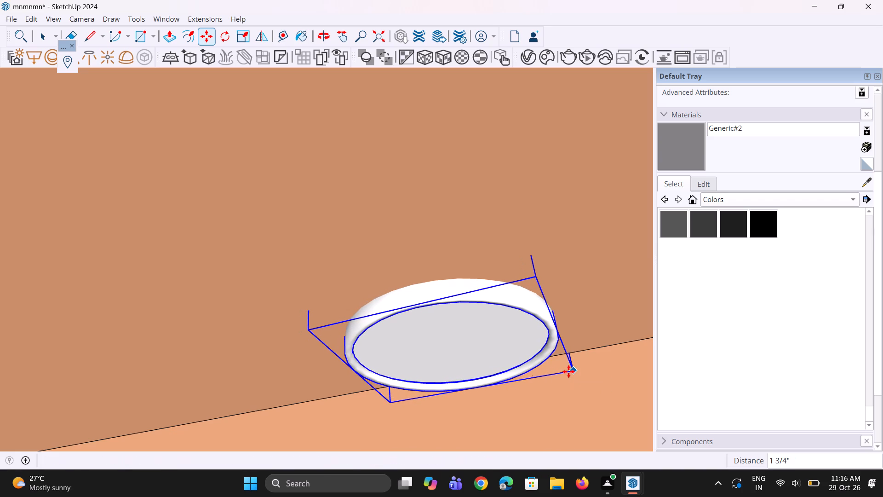
Shift the light away from the window wall across the ceiling by about 2' 5", plus about 2' 1" toward the balcony front.
scroll(453, 377, down, 7)
click(487, 329)
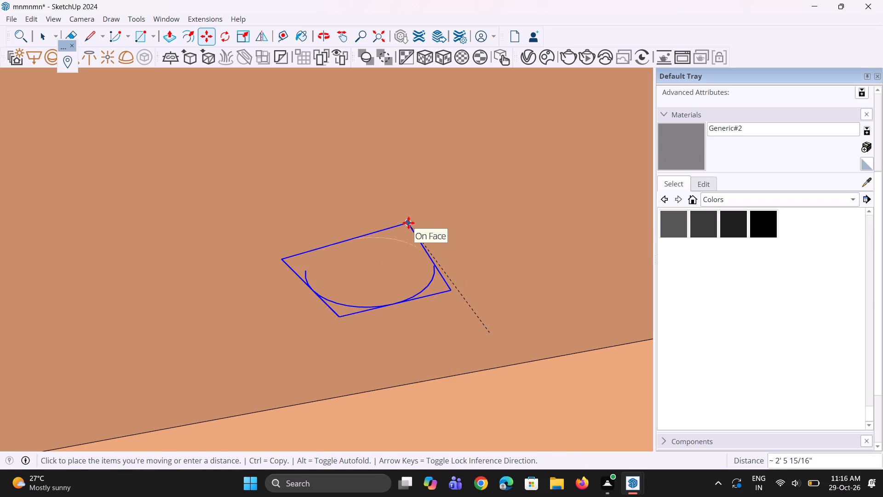
click(429, 232)
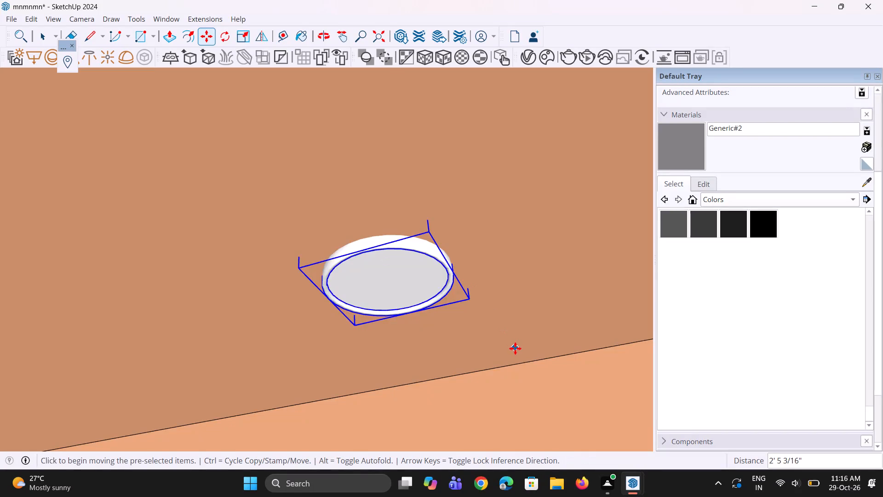
scroll(515, 348, down, 9)
middle_drag(511, 351, 566, 356)
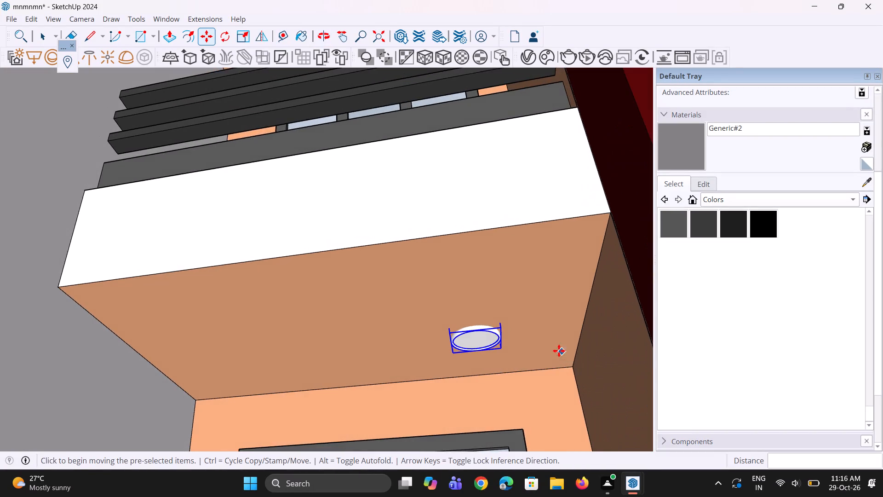
scroll(551, 350, up, 2)
scroll(472, 319, up, 2)
click(493, 321)
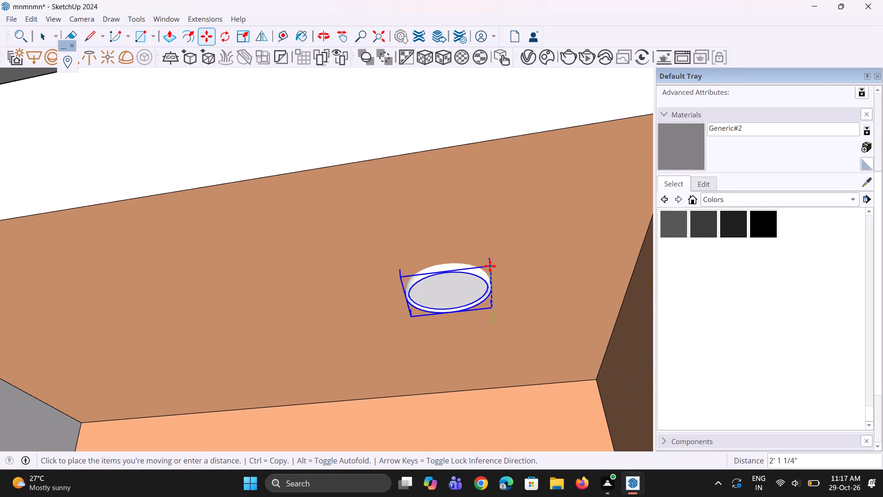
click(490, 266)
scroll(555, 333, down, 4)
middle_drag(542, 353, 539, 310)
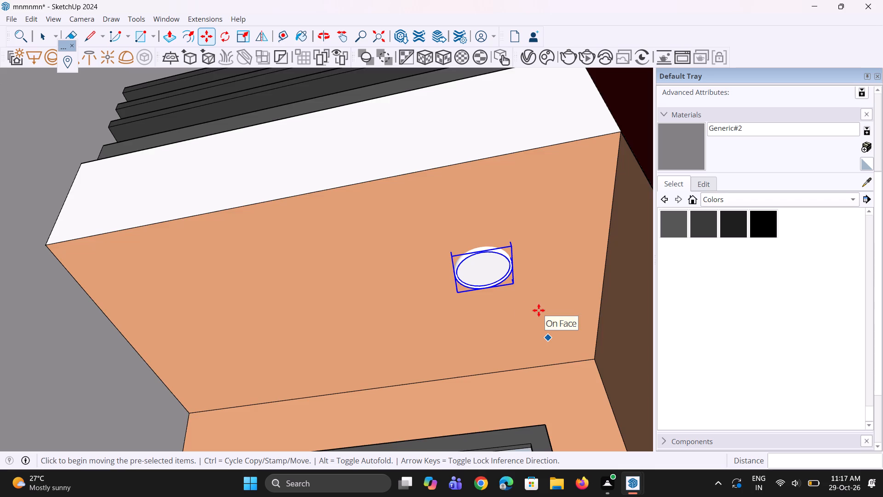
Copy the light over 6' along the same ceiling toward the white dividing wall, and clear the selection.
key(m)
scroll(468, 312, up, 2)
click(458, 294)
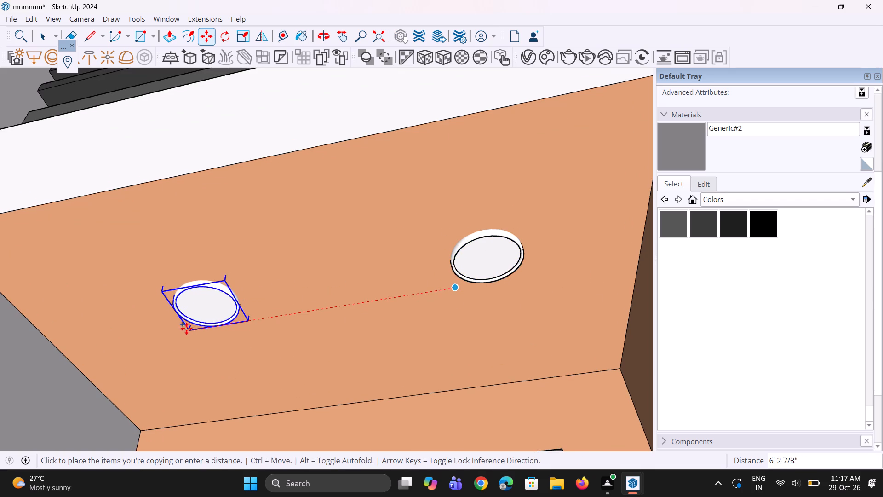
click(163, 329)
scroll(271, 354, down, 4)
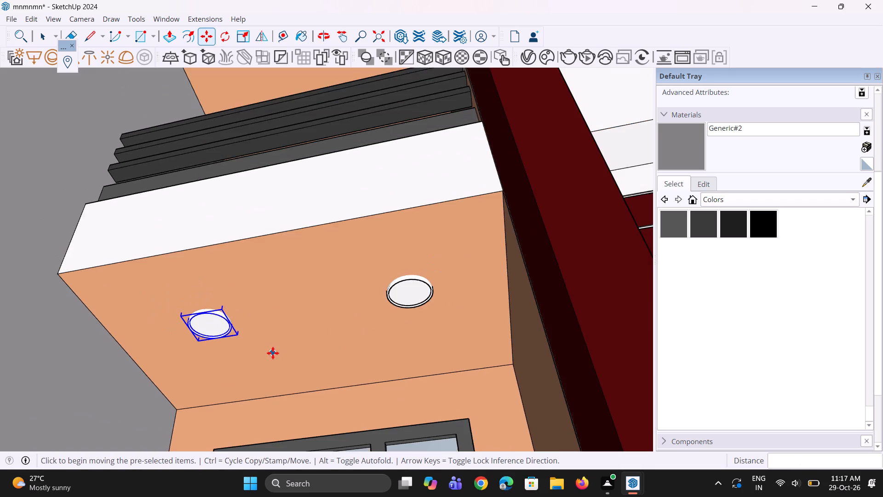
scroll(273, 353, down, 6)
middle_drag(273, 353, 300, 353)
key(space)
key(space)
scroll(296, 341, down, 4)
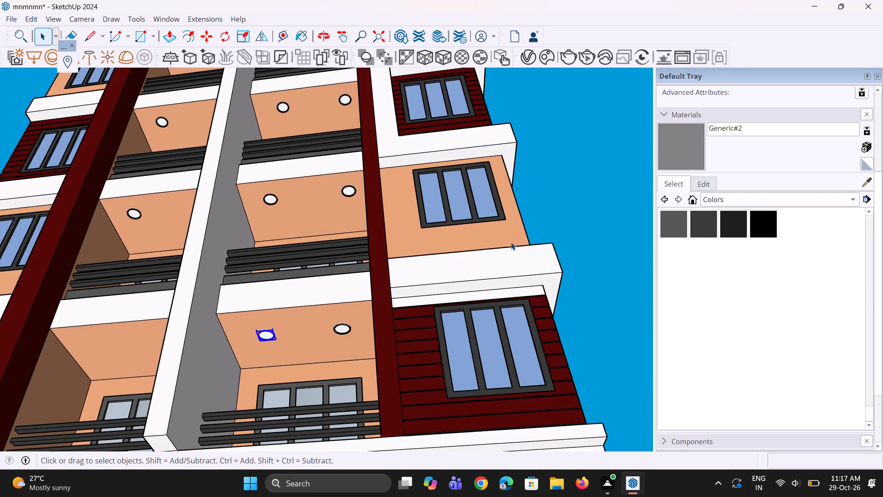
click(588, 197)
Copy the fourth-from-top light nearest the dividing wall about 8' 9" across that wall onto the adjacent balcony ceiling.
scroll(386, 355, down, 4)
middle_drag(340, 352, 372, 339)
scroll(281, 340, up, 2)
scroll(278, 342, down, 7)
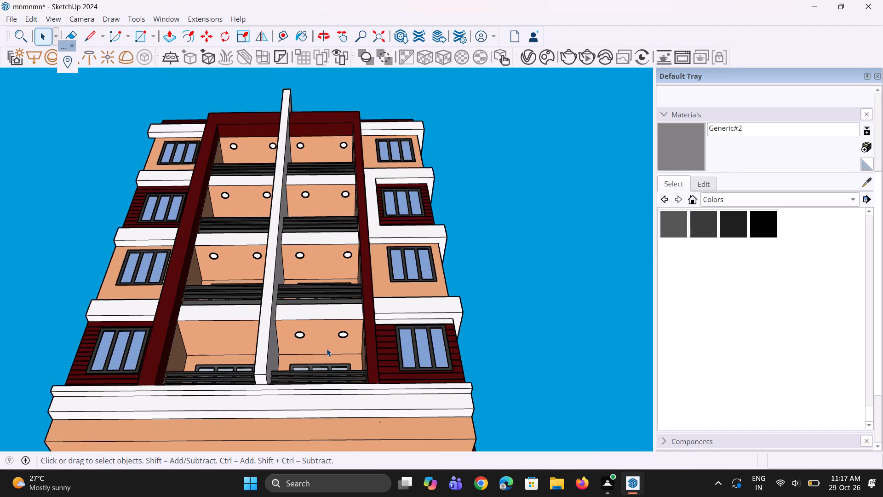
scroll(327, 348, down, 2)
middle_drag(285, 358, 317, 372)
scroll(317, 372, up, 4)
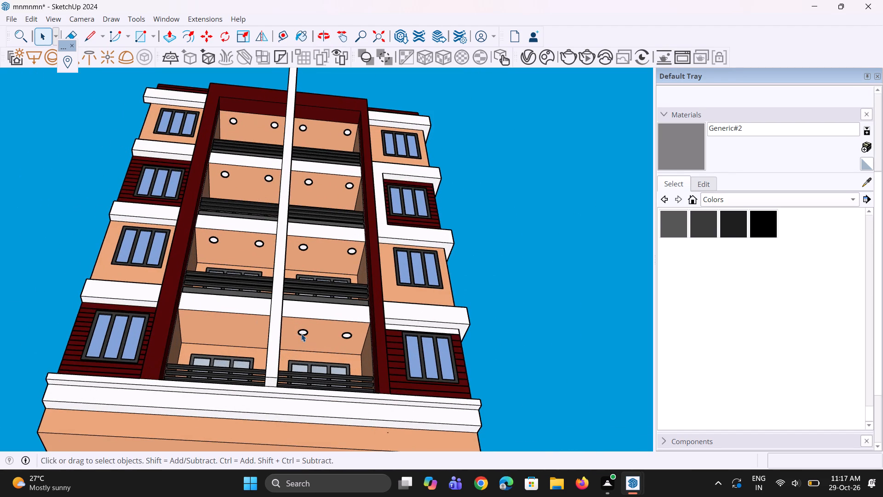
click(301, 334)
scroll(301, 334, up, 6)
key(m)
scroll(303, 333, up, 6)
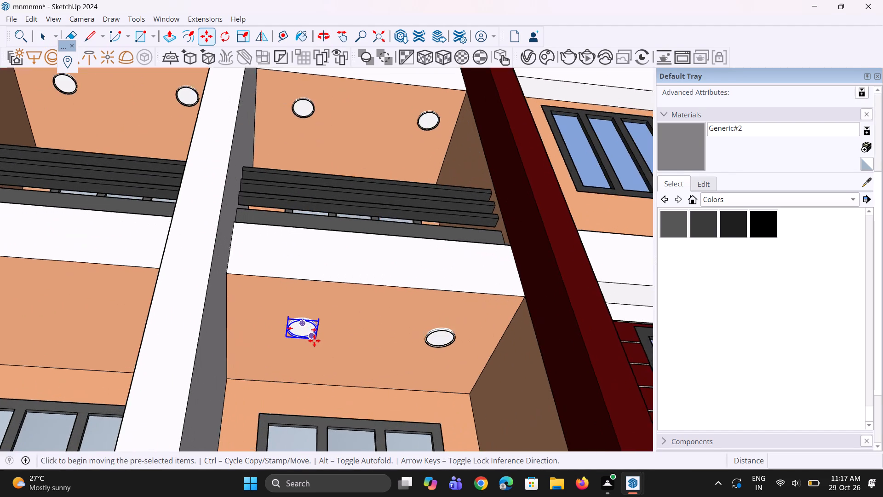
click(318, 345)
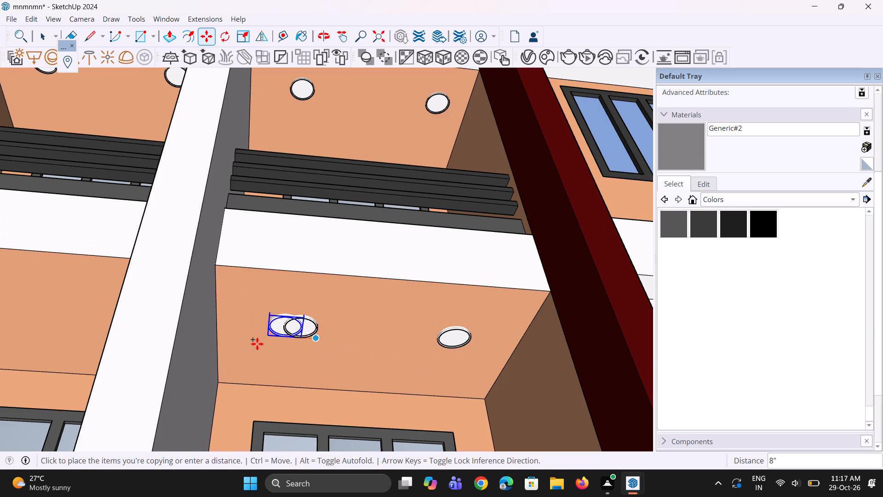
scroll(255, 344, down, 5)
scroll(171, 332, up, 1)
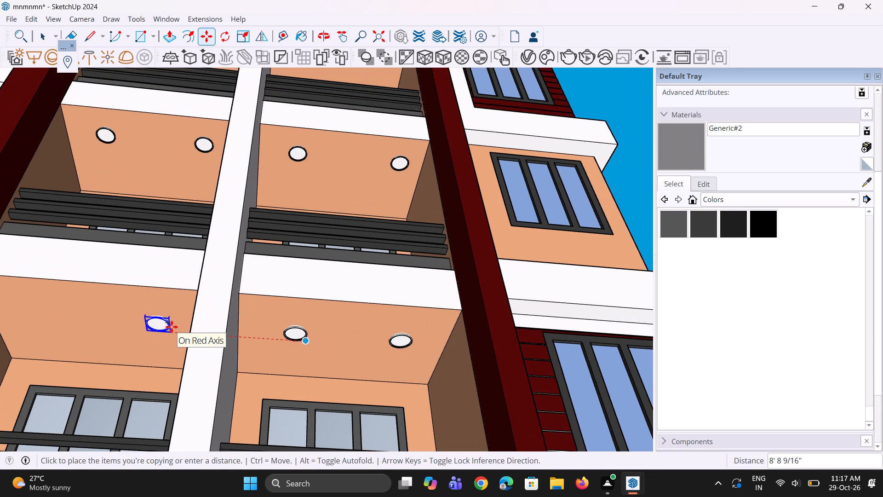
scroll(172, 327, up, 2)
click(172, 327)
Copy the adjacent balcony's new light about 7' along its ceiling toward the opposite dark red side wall, and clear the selection.
scroll(576, 362, down, 7)
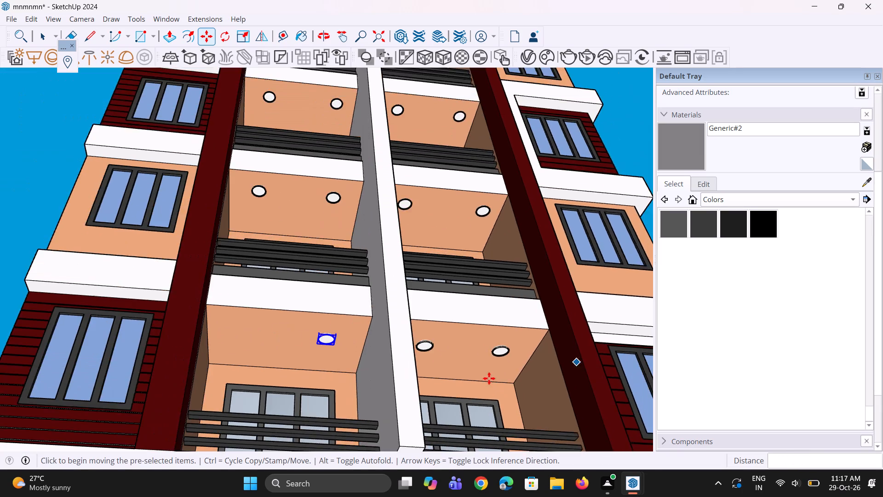
scroll(293, 380, up, 4)
key(m)
scroll(327, 348, up, 2)
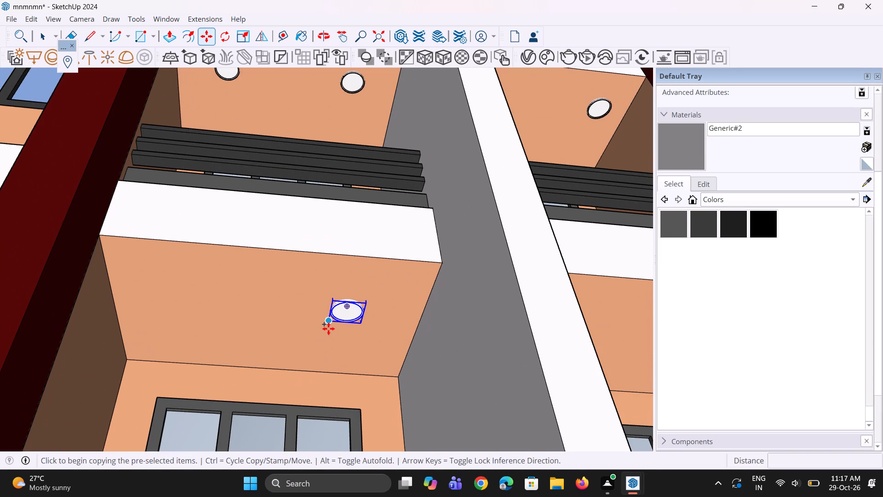
click(328, 329)
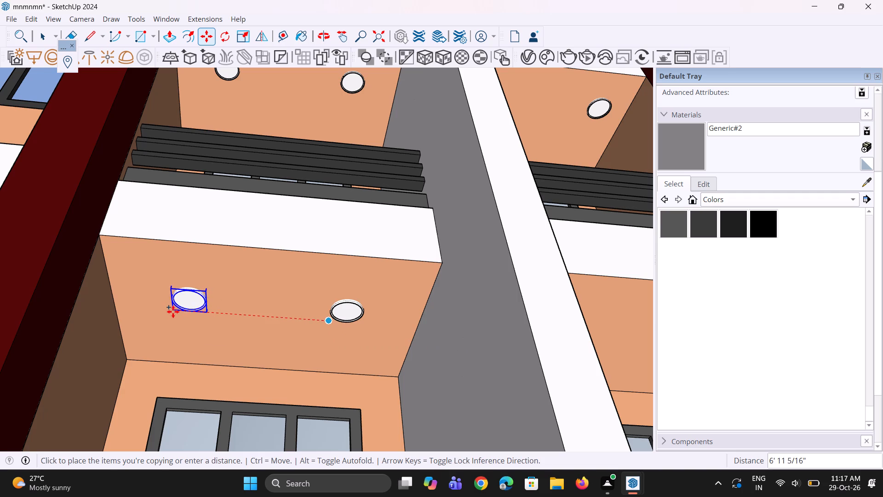
click(169, 311)
scroll(226, 331, down, 10)
middle_drag(226, 331, 194, 332)
key(space)
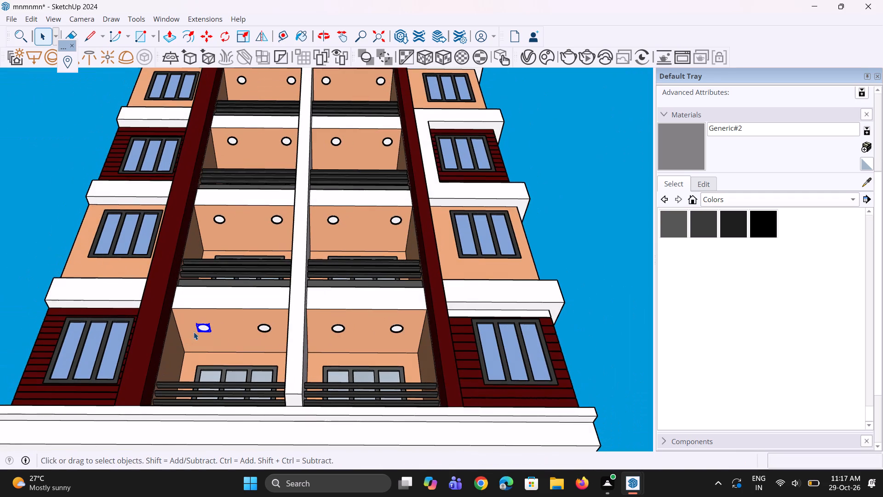
middle_drag(194, 332, 192, 332)
key(space)
key(space)
click(619, 232)
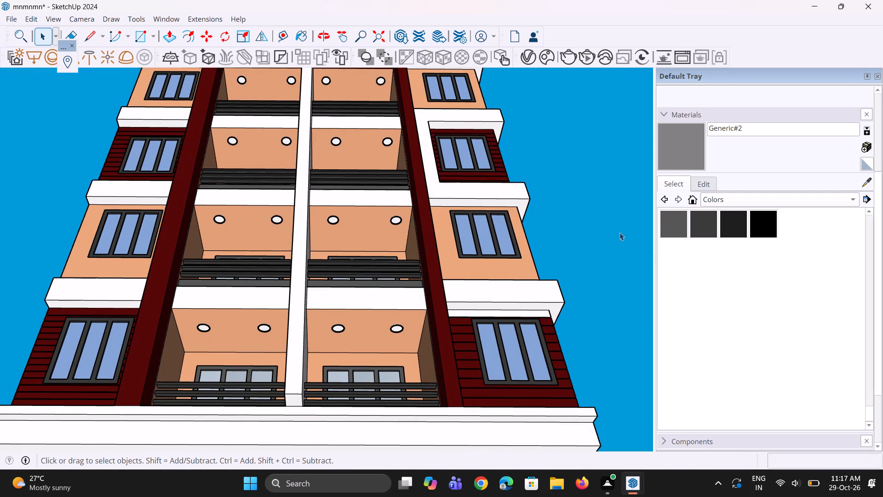
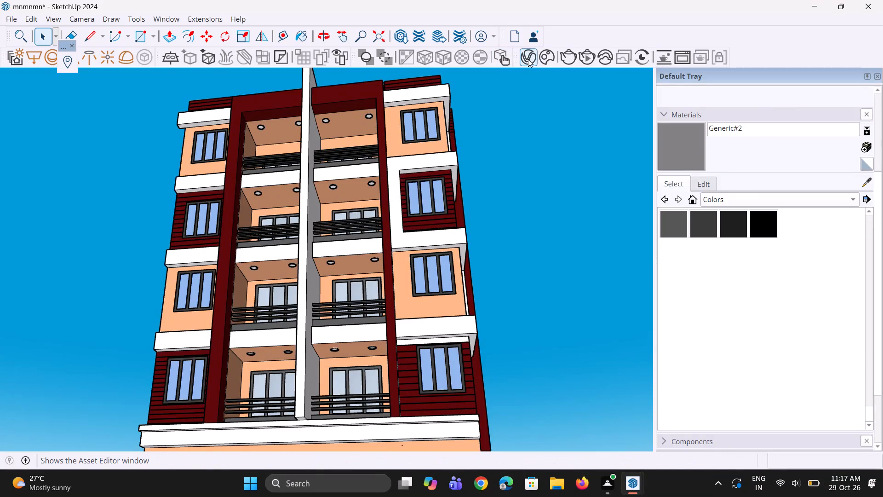
Create a new generic V-Ray material and set its diffuse color to pale pink, about R 0.941, G 0.874, B 0.874.
click(528, 59)
right_click(353, 65)
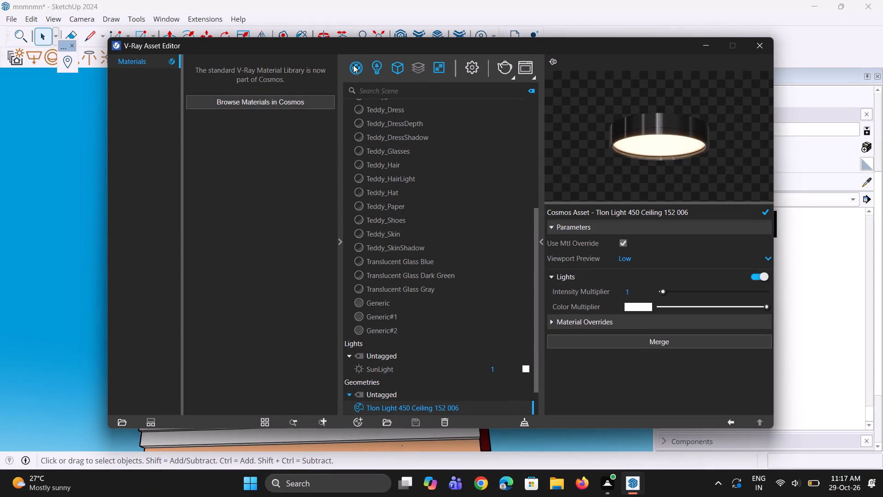
click(366, 90)
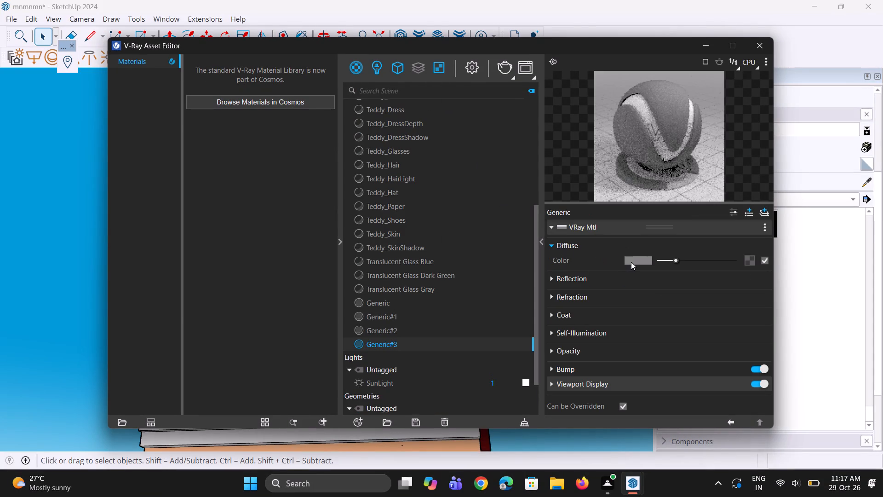
click(631, 262)
drag(294, 179, 276, 165)
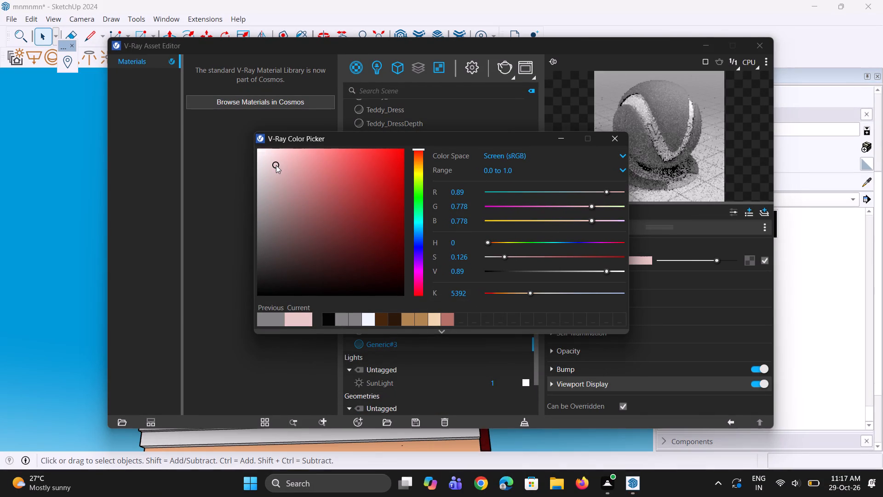
drag(276, 165, 269, 157)
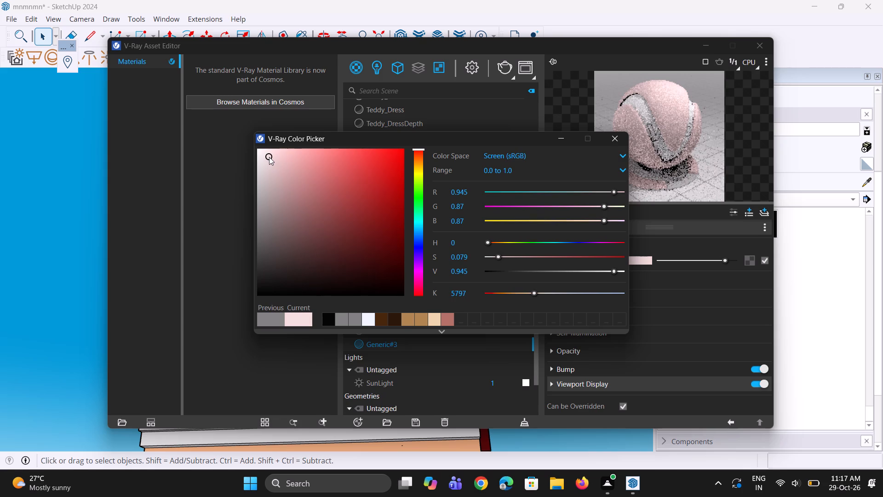
drag(269, 157, 268, 157)
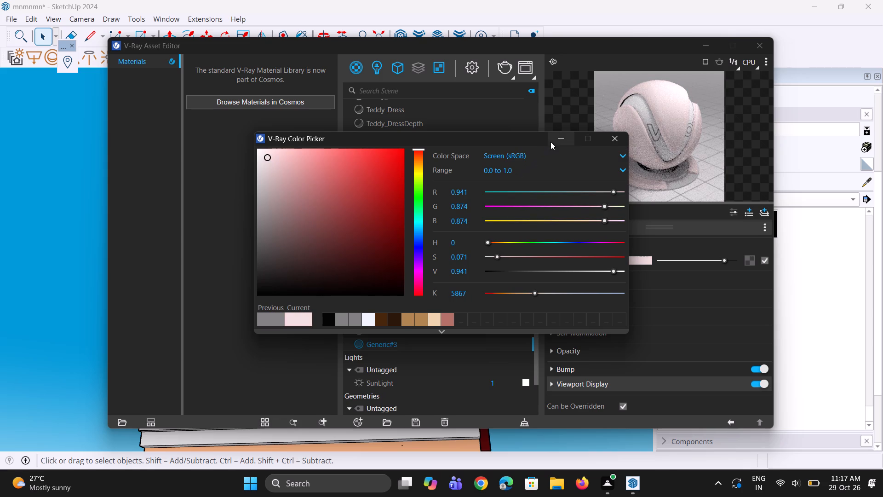
click(552, 141)
Give the new pink material a grey reflection color and 0.95 reflection glossiness, and darken its diffuse color slightly.
click(591, 279)
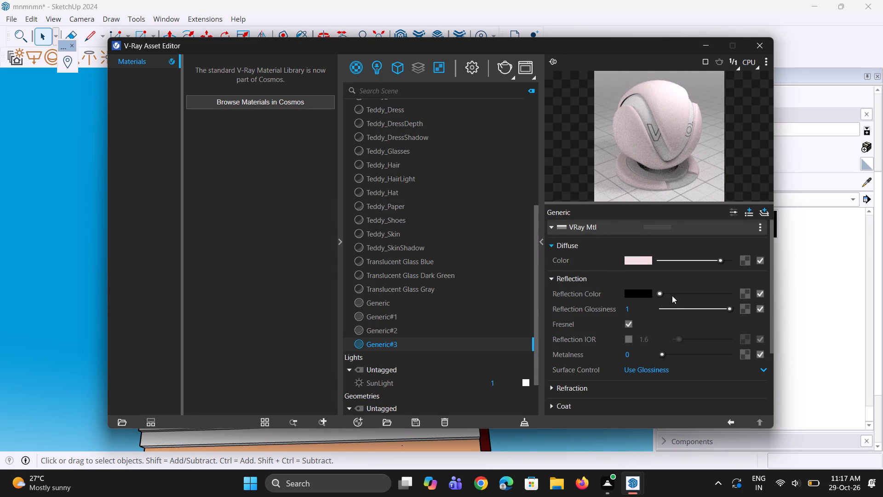
click(672, 295)
drag(633, 311, 602, 314)
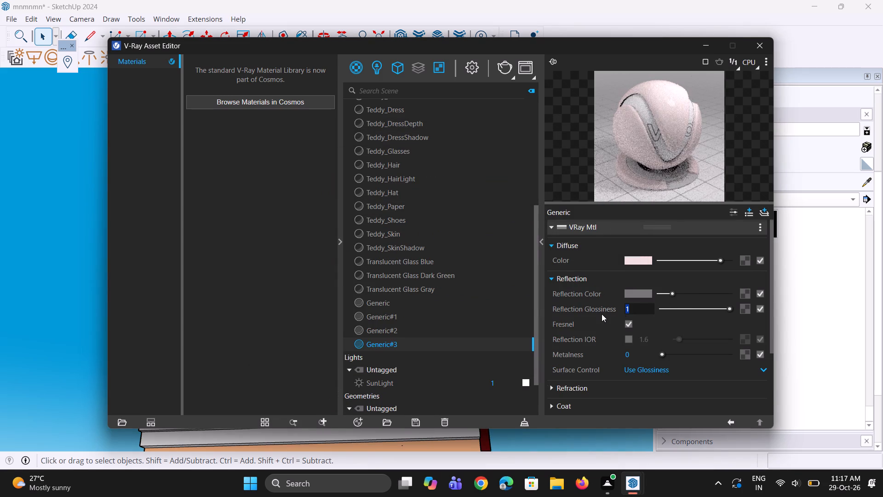
text(0.95)
key(Return)
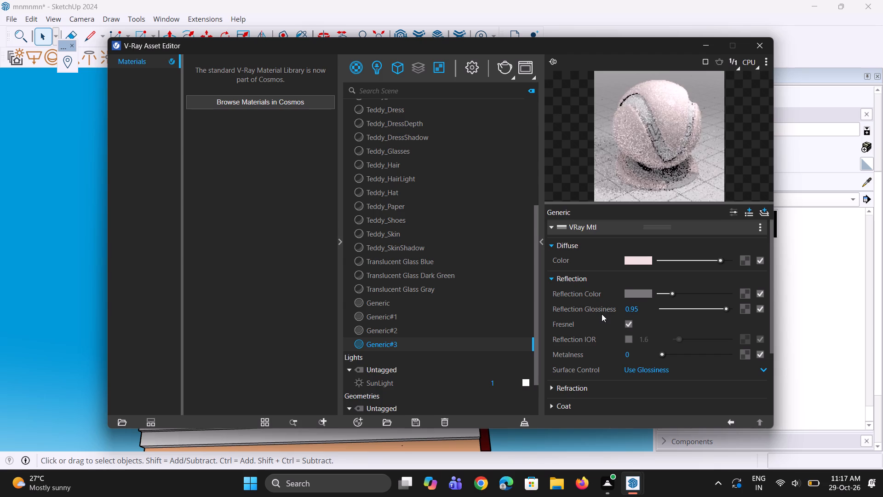
click(716, 259)
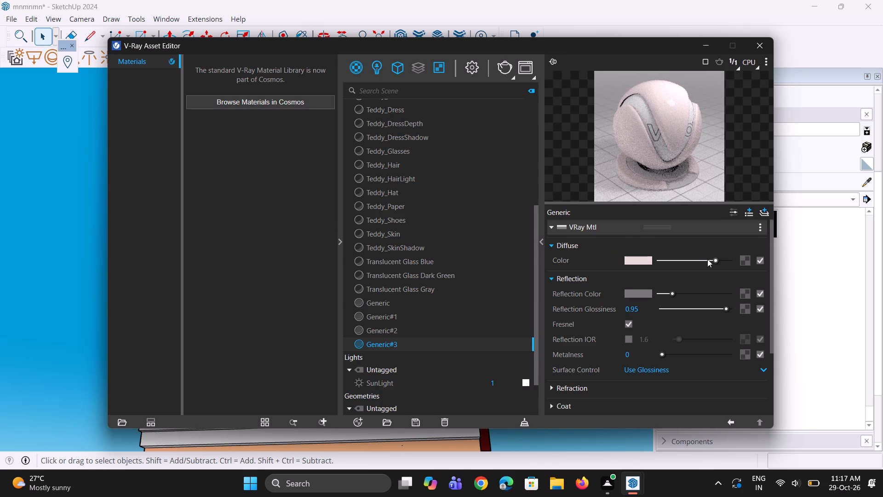
click(705, 260)
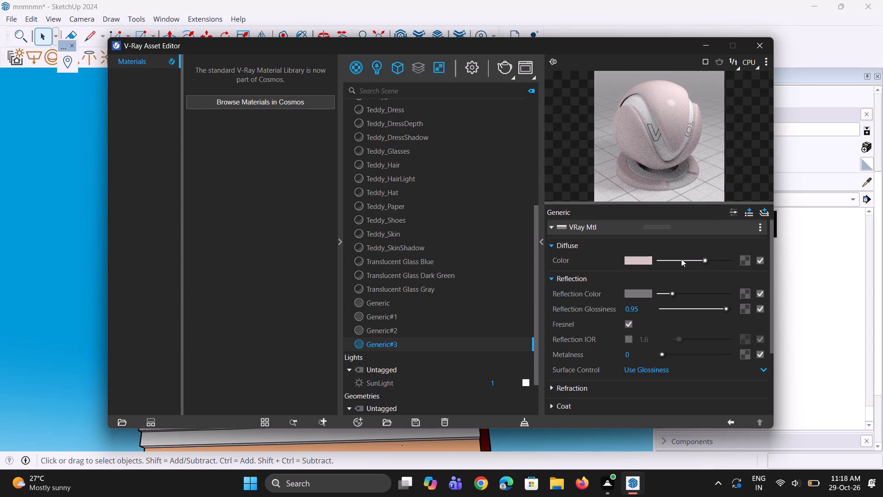
click(656, 158)
click(701, 42)
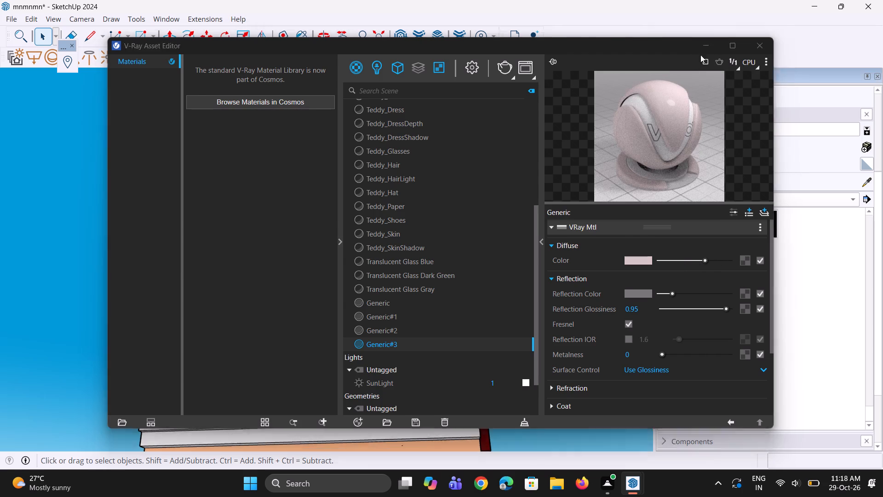
Paint the two white fascia bands below the second-from-top front balconies with the new pale pink material.
scroll(829, 15, down, 1)
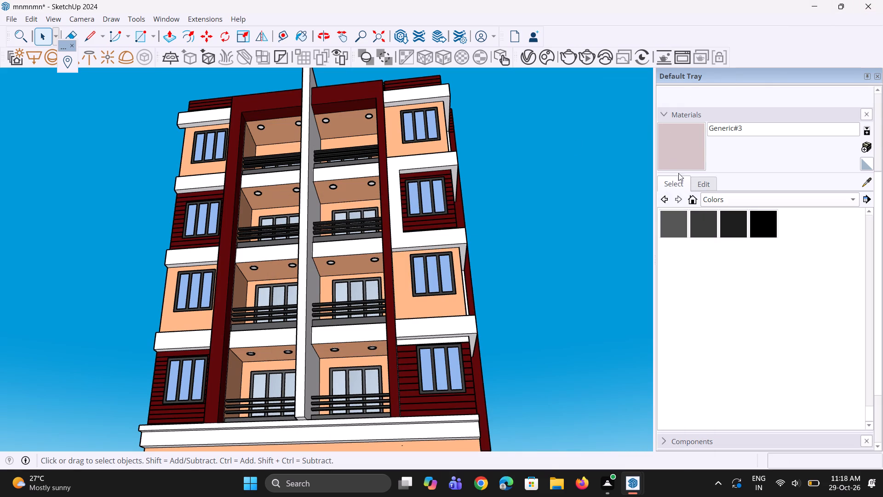
click(679, 154)
scroll(352, 163, down, 5)
middle_drag(350, 162, 348, 268)
scroll(337, 220, up, 4)
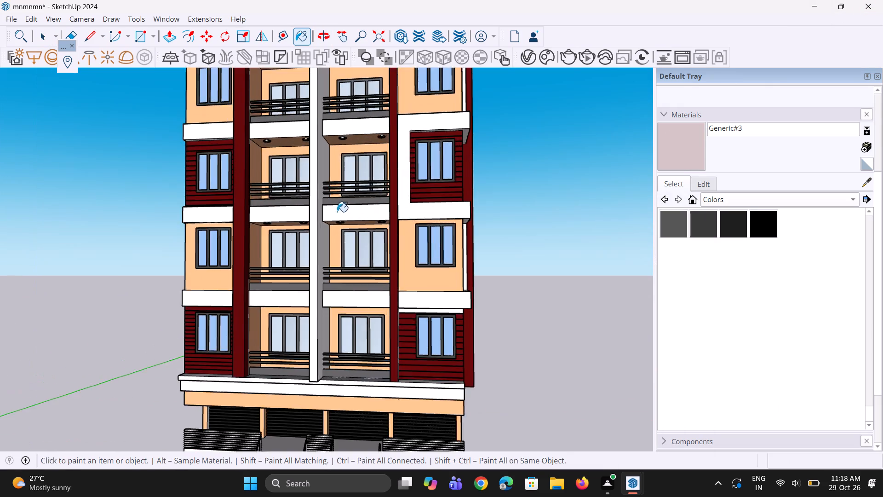
scroll(305, 227, up, 4)
click(298, 208)
click(369, 208)
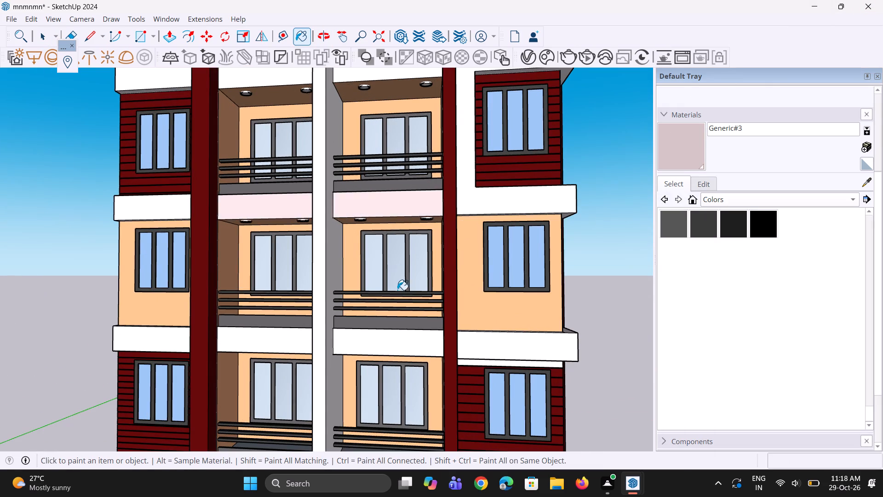
Sample the peach Generic#1 material from a front balcony and paint the top side-facade balcony's back wall and front-corner-side wall.
scroll(397, 293, down, 9)
scroll(397, 203, up, 7)
middle_drag(389, 201, 388, 201)
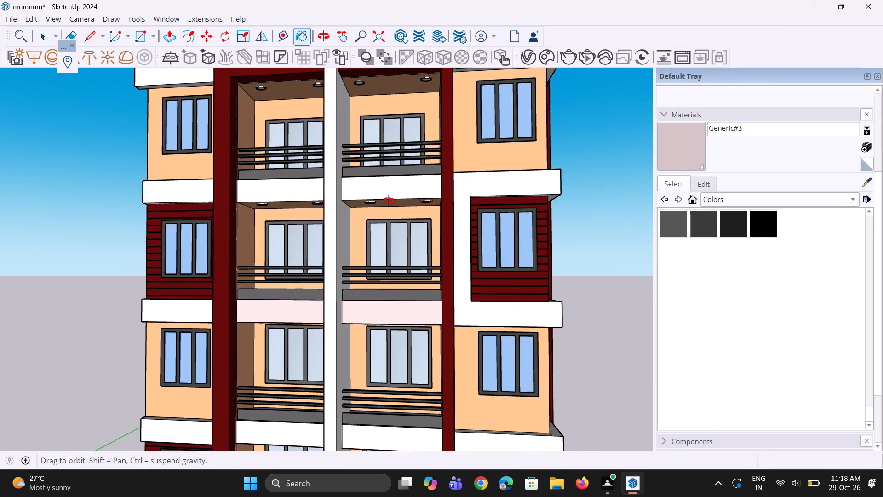
middle_drag(388, 201, 311, 208)
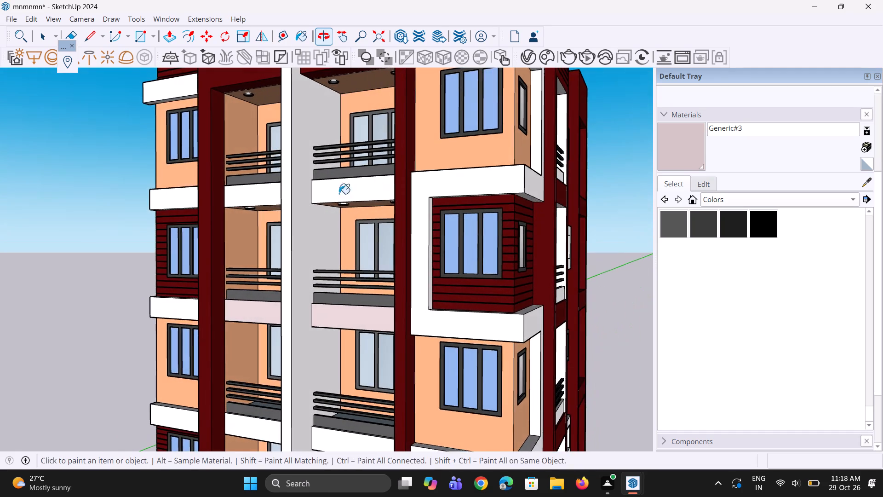
middle_drag(551, 170, 420, 184)
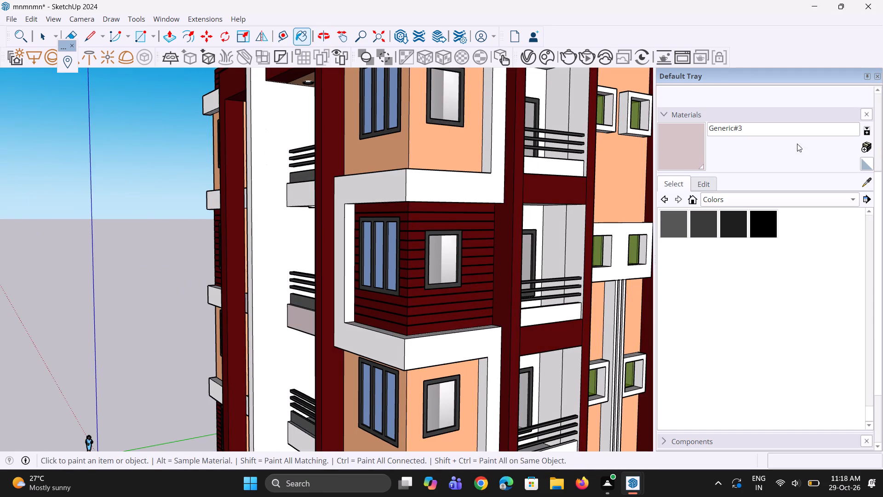
click(872, 177)
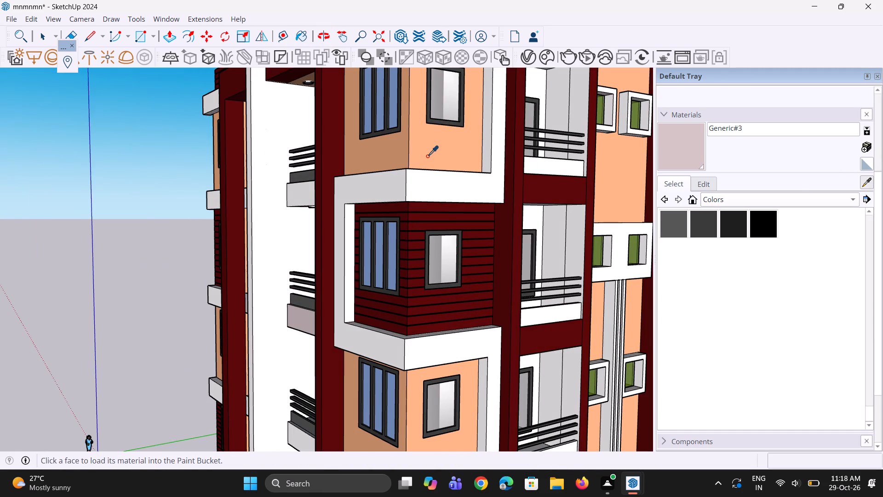
middle_drag(364, 197, 546, 215)
click(327, 252)
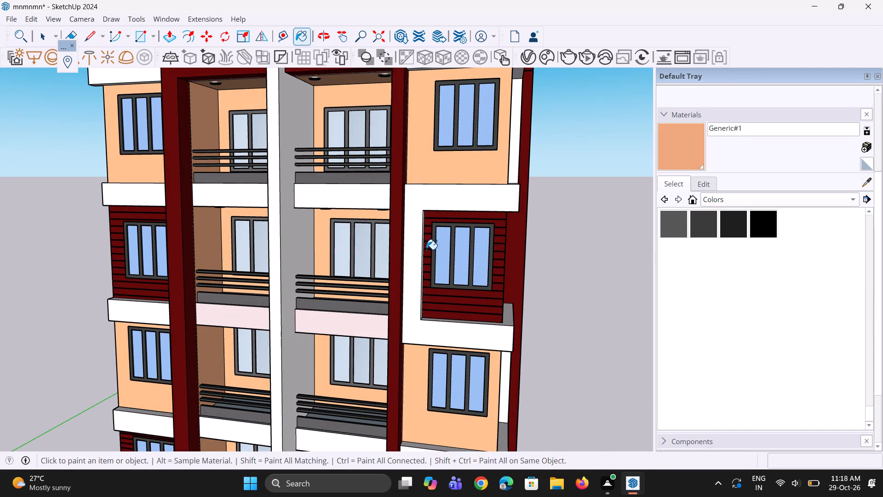
middle_drag(378, 249, 208, 240)
scroll(274, 249, up, 1)
scroll(281, 244, down, 6)
middle_drag(555, 249, 416, 254)
scroll(410, 239, up, 4)
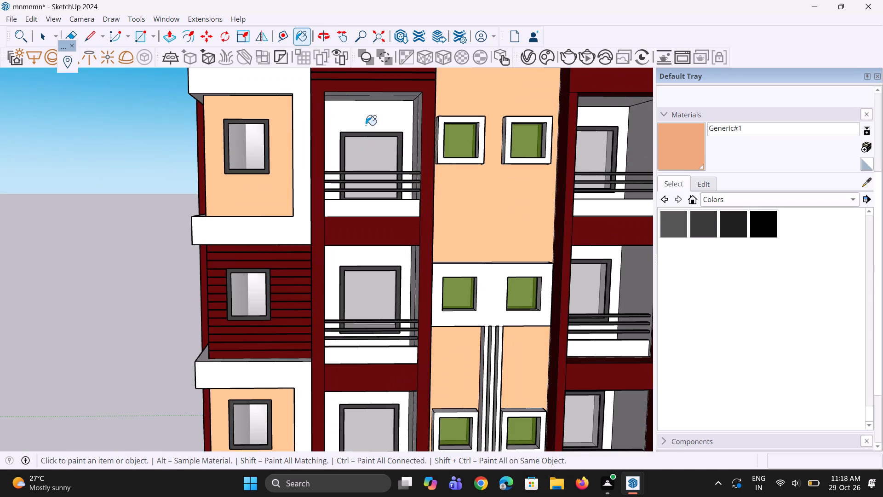
click(368, 113)
middle_drag(307, 159, 241, 150)
scroll(241, 148, up, 6)
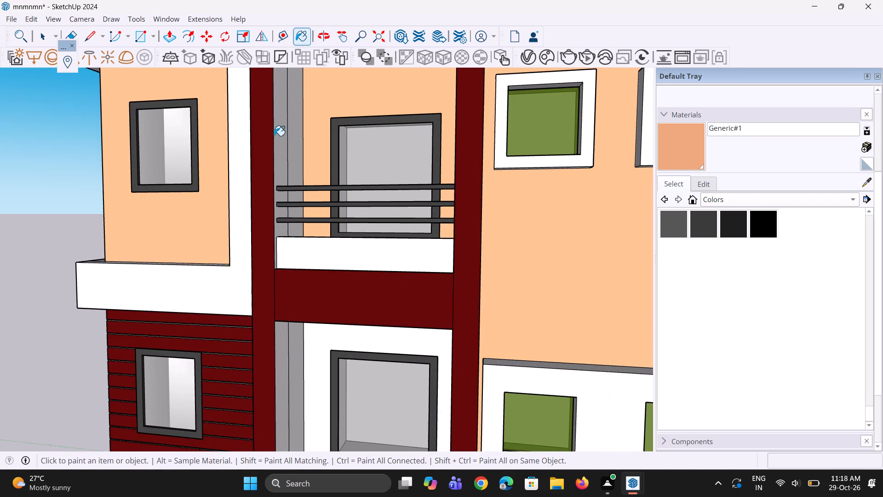
click(291, 154)
Paint the ceiling and the remaining inner side wall of the same top side-facade balcony with peach Generic#1.
scroll(307, 236, down, 9)
middle_drag(327, 149, 362, 60)
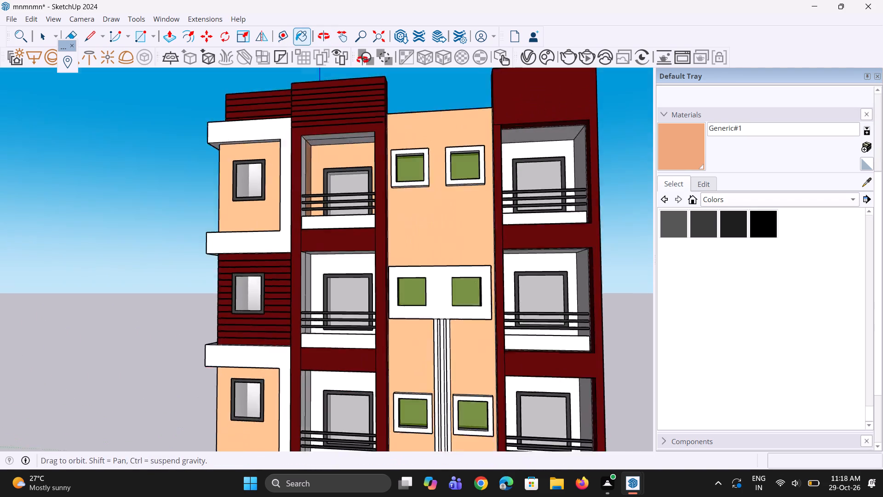
middle_drag(362, 60, 382, 13)
scroll(367, 89, up, 7)
click(363, 125)
middle_drag(407, 174, 443, 178)
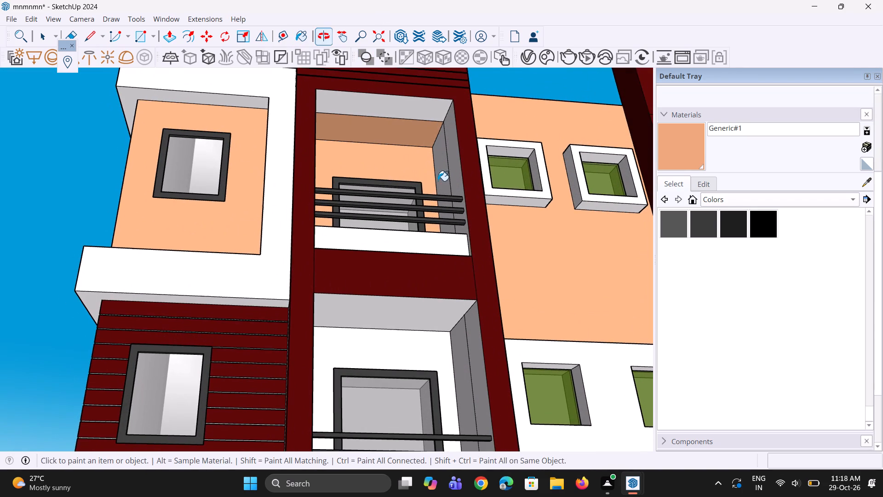
click(444, 184)
Paint the back wall, both inner side walls and ceiling of the second-from-top balcony in that column with peach Generic#1.
scroll(444, 151, down, 4)
scroll(431, 303, up, 3)
click(459, 304)
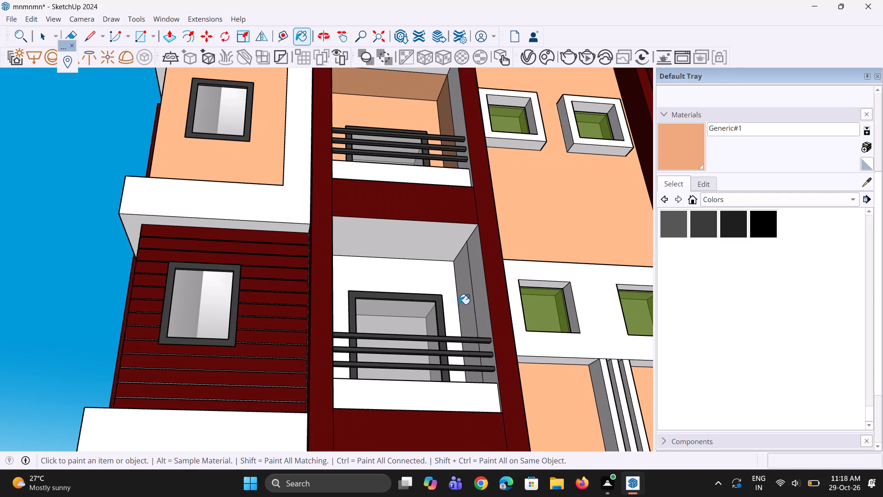
click(470, 292)
click(429, 281)
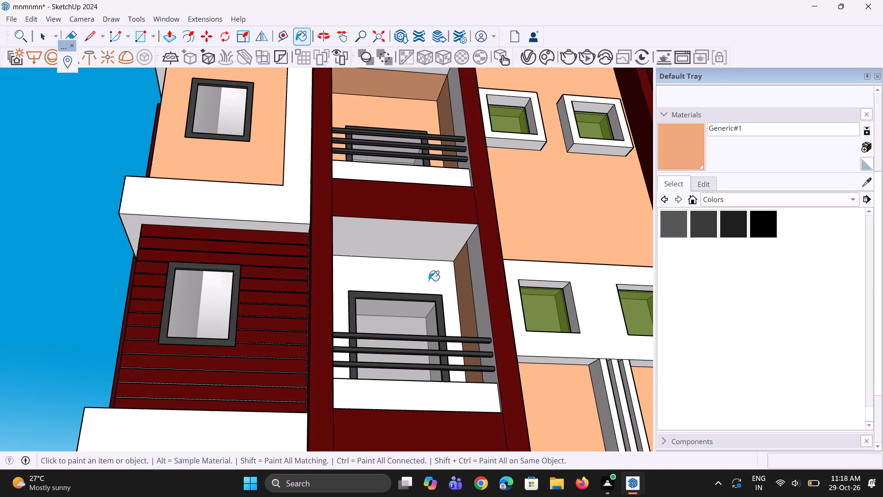
scroll(395, 242, down, 5)
middle_drag(407, 254, 361, 294)
scroll(369, 289, up, 2)
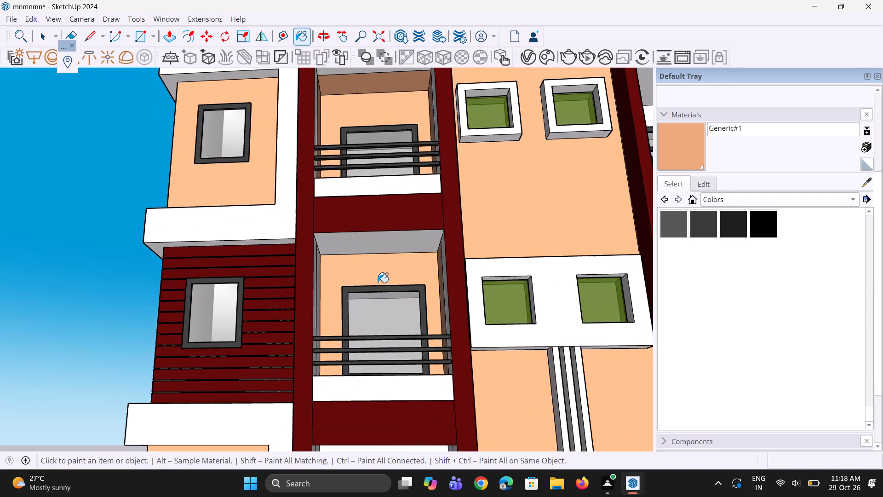
scroll(378, 283, up, 4)
click(407, 227)
middle_drag(355, 348, 271, 328)
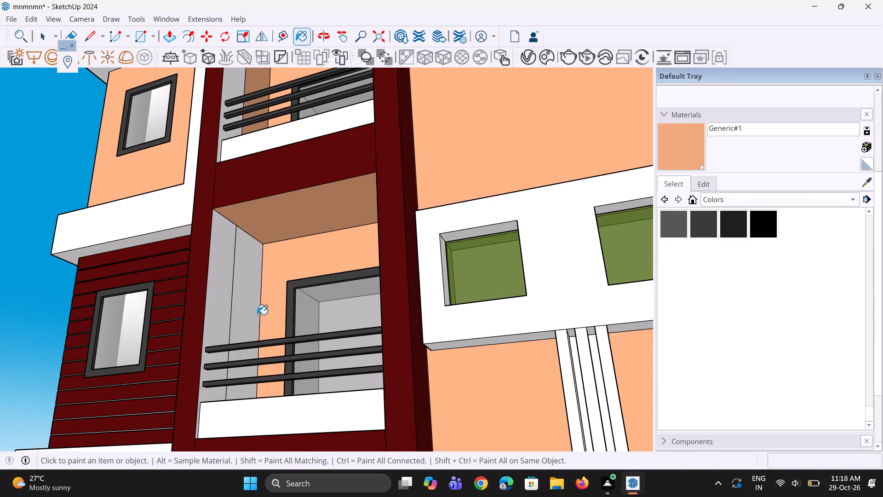
click(254, 308)
Paint the back wall, ceiling and both inner side walls of the third-from-top balcony in that column with peach Generic#1.
scroll(295, 253, down, 11)
middle_drag(267, 378, 372, 373)
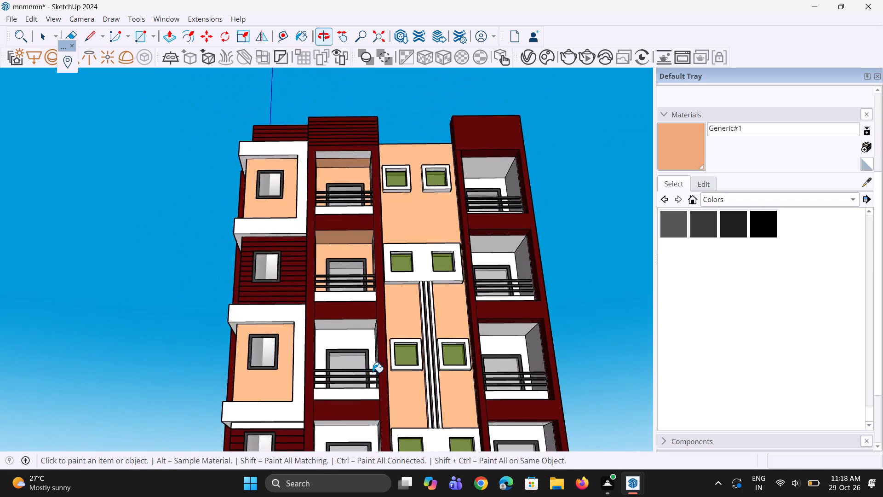
scroll(370, 376, up, 8)
click(357, 318)
scroll(302, 331, up, 2)
middle_drag(302, 331, 338, 323)
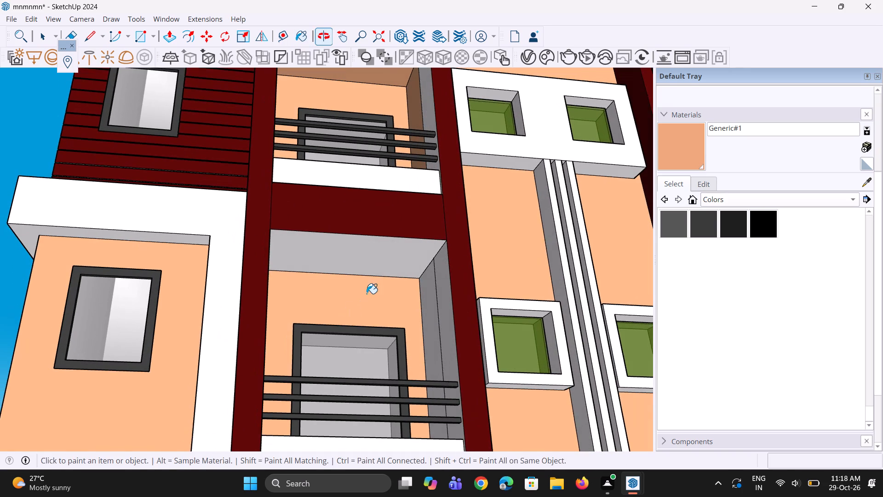
click(380, 258)
scroll(411, 320, up, 6)
click(436, 340)
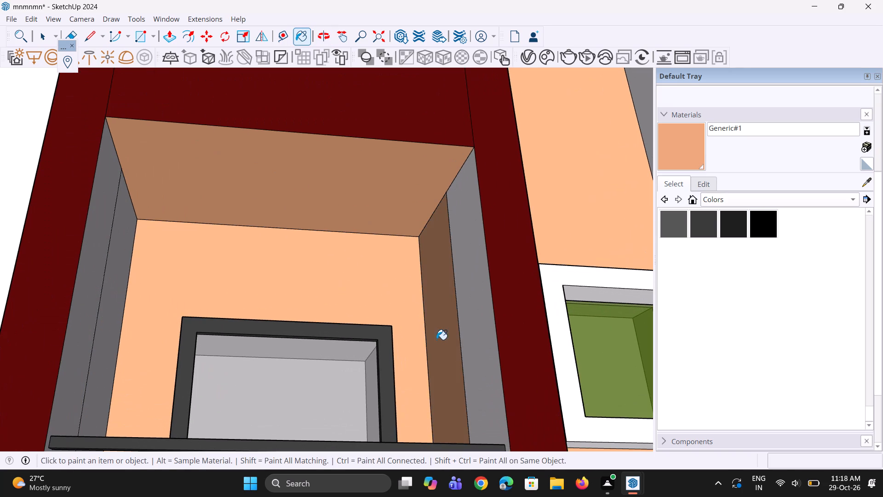
scroll(416, 334, down, 5)
scroll(371, 312, up, 1)
middle_drag(370, 312, 307, 313)
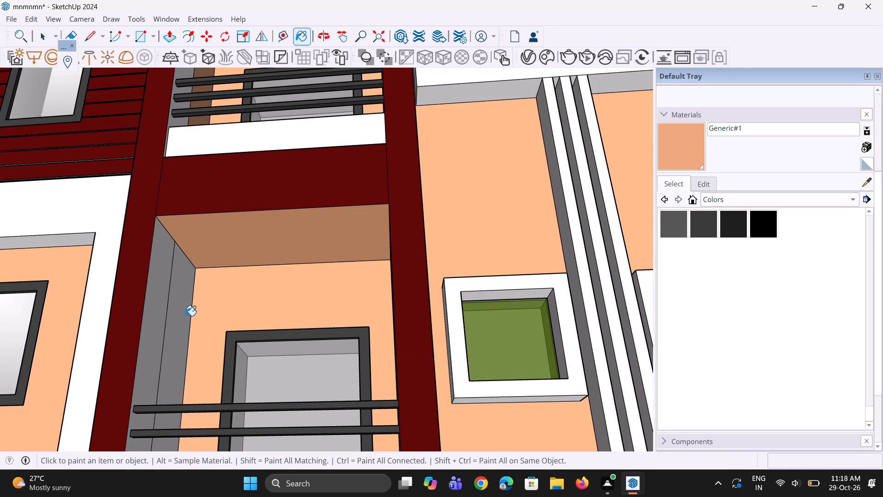
click(179, 311)
Paint the back wall, ceiling and both inner side walls of the lowest balcony in the same column with peach Generic#1.
scroll(325, 252, down, 17)
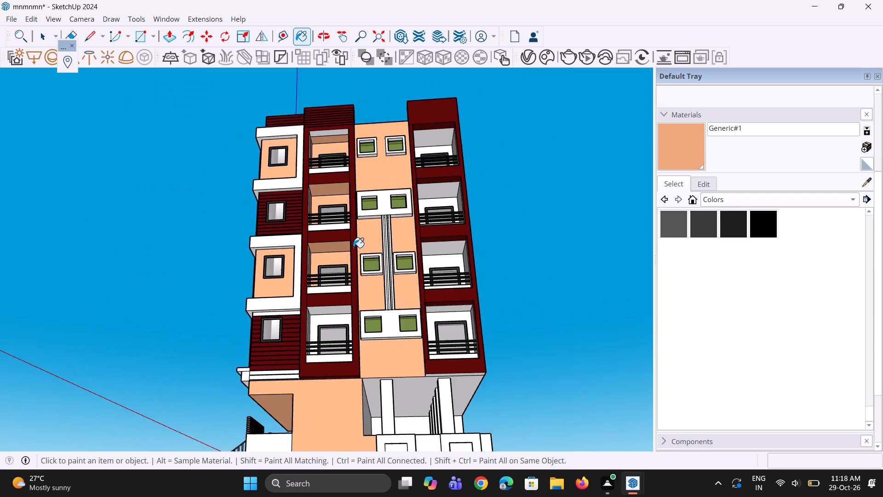
scroll(353, 248, down, 4)
middle_drag(307, 347, 335, 445)
scroll(348, 343, up, 15)
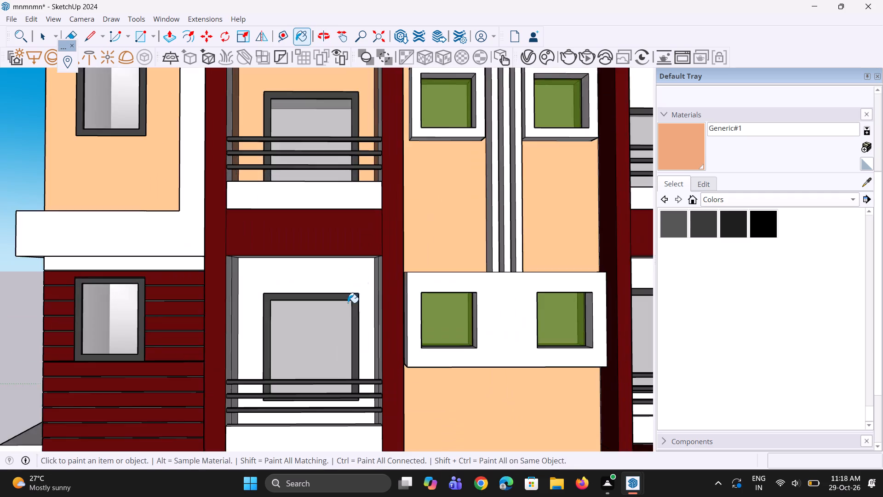
scroll(348, 303, up, 7)
click(370, 277)
click(375, 210)
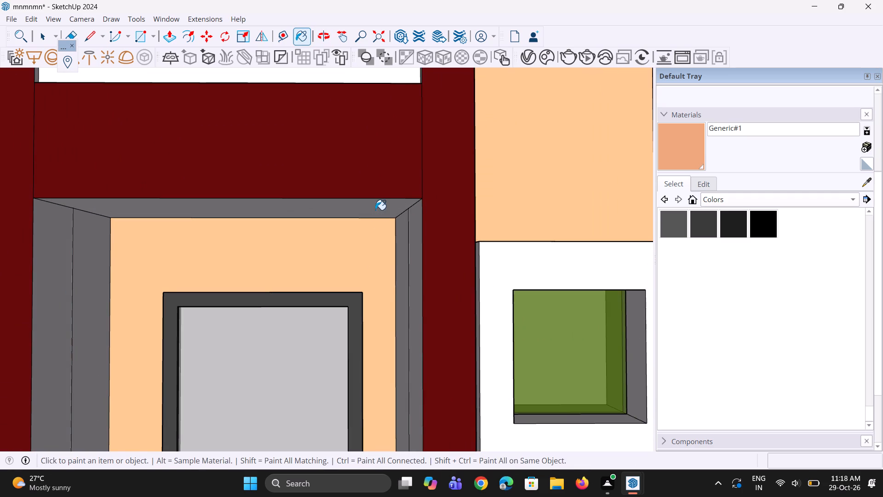
scroll(375, 249, up, 1)
middle_drag(375, 249, 421, 253)
click(425, 265)
middle_drag(449, 329, 333, 325)
click(84, 347)
Paint the back wall, both inner side walls and ceiling of the lowest balcony in the side facade's rear column with peach Generic#1.
scroll(178, 340, down, 3)
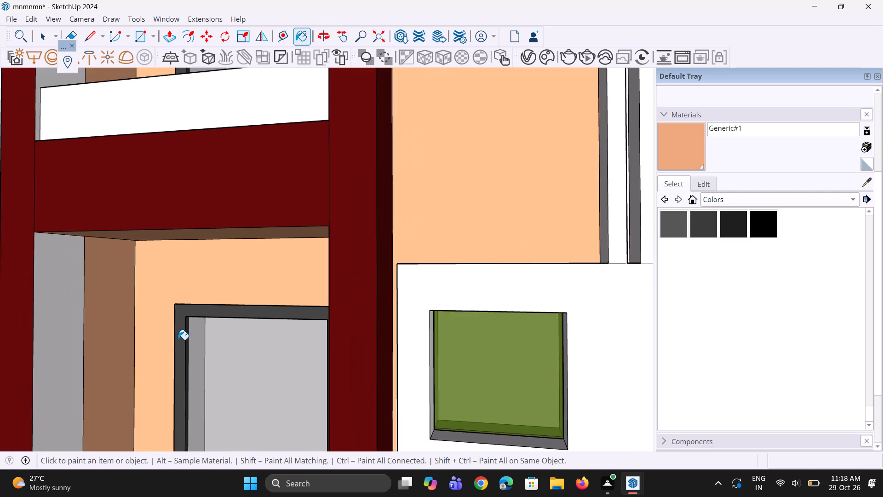
scroll(178, 340, down, 4)
scroll(219, 336, down, 9)
scroll(402, 362, up, 4)
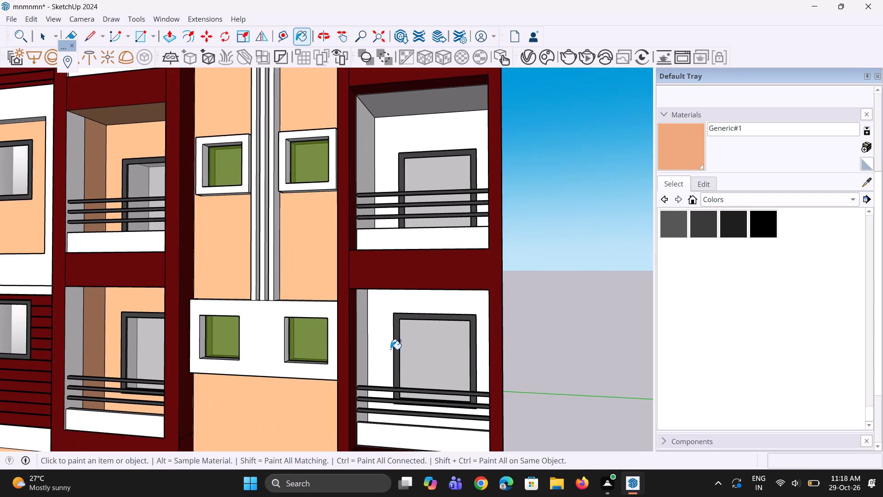
click(390, 349)
middle_drag(383, 356, 351, 318)
scroll(344, 310, up, 3)
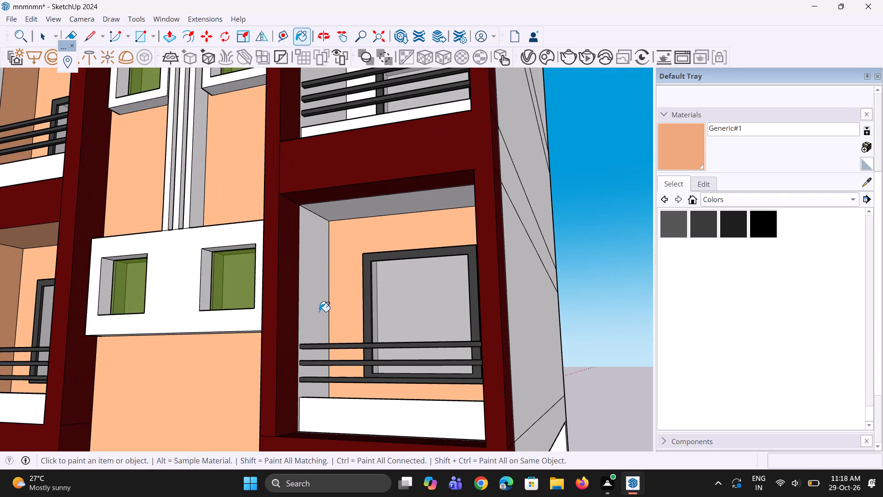
click(319, 312)
middle_drag(401, 346, 505, 345)
scroll(528, 313, up, 2)
click(529, 311)
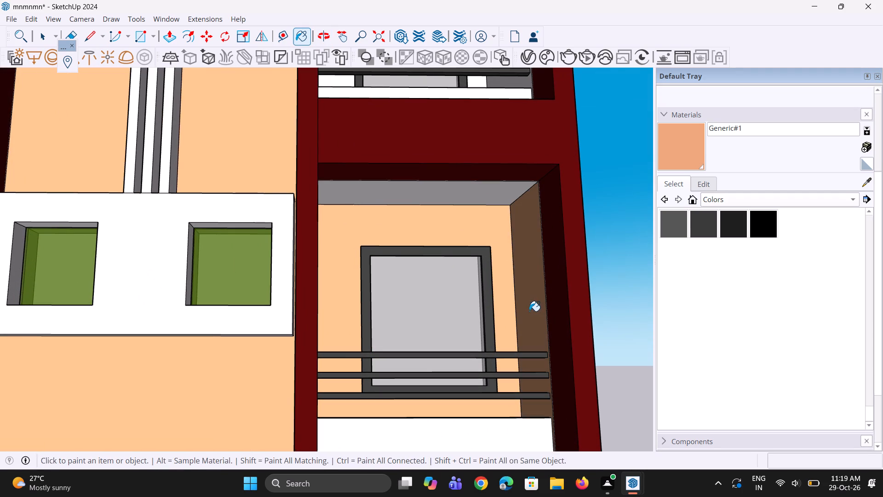
click(496, 197)
Paint the back wall, ceiling and both inner side walls of the second-from-bottom balcony in the rear column with peach Generic#1.
scroll(467, 291, down, 4)
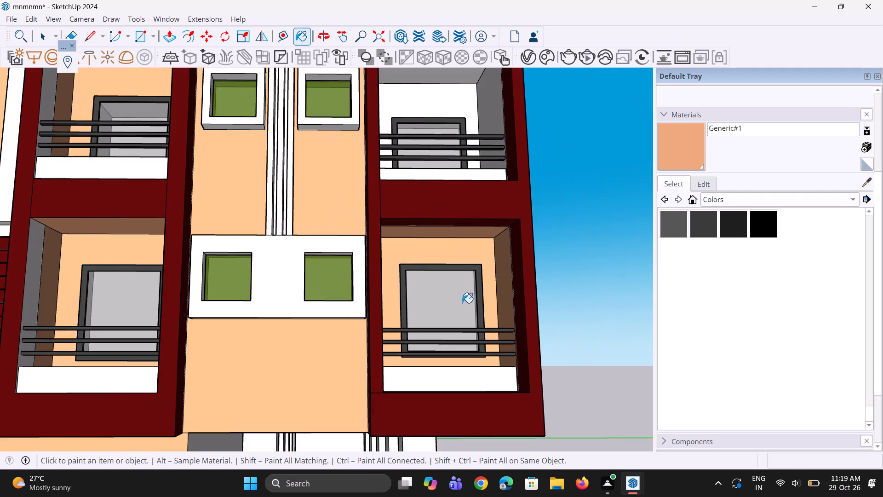
scroll(462, 303, down, 2)
middle_drag(460, 306, 441, 329)
click(433, 126)
scroll(433, 128, up, 2)
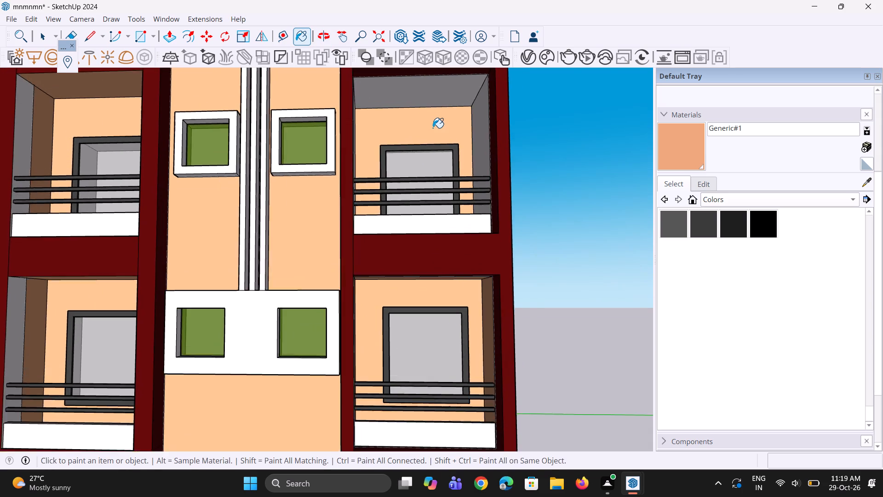
scroll(433, 128, up, 1)
click(442, 88)
scroll(476, 154, up, 2)
click(497, 158)
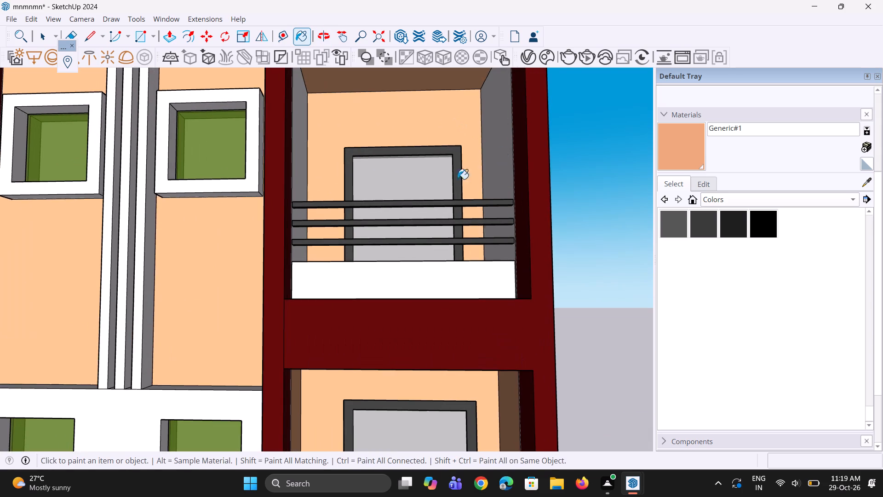
middle_drag(422, 202, 377, 208)
click(309, 171)
Paint both inner side walls, the back wall and the ceiling of the second-from-top balcony in the rear column with peach Generic#1.
scroll(353, 289, down, 8)
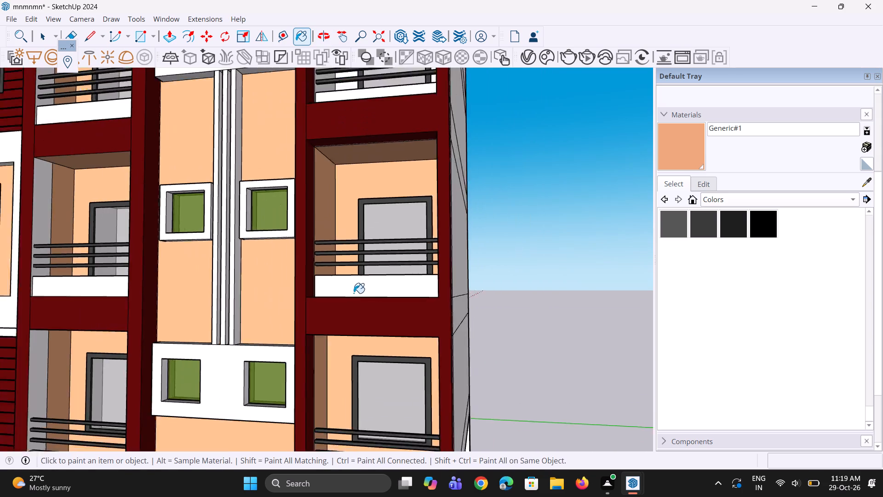
scroll(354, 293, down, 3)
scroll(382, 116, up, 9)
click(318, 136)
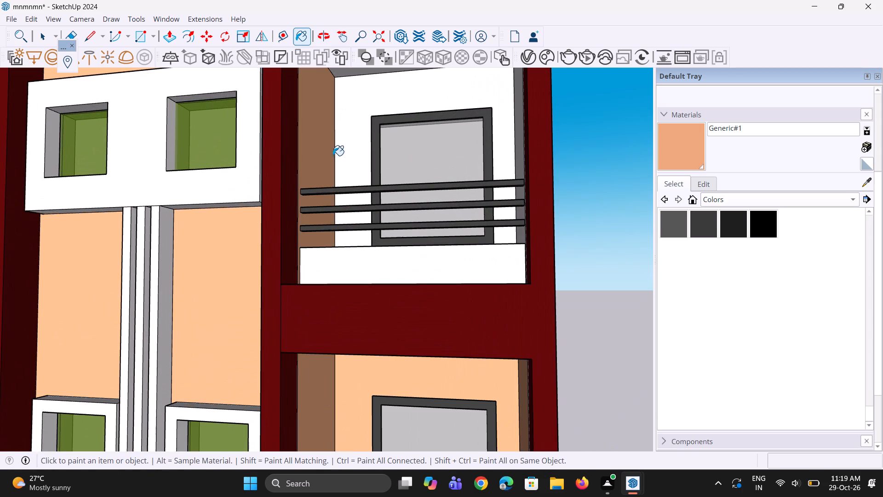
middle_drag(349, 185, 444, 220)
scroll(381, 199, up, 1)
click(616, 191)
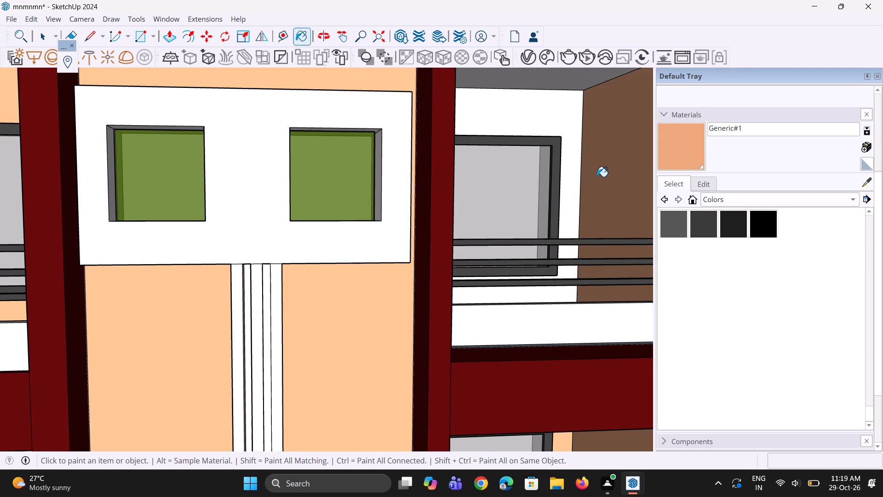
click(569, 186)
scroll(476, 311, down, 6)
middle_drag(512, 284, 509, 265)
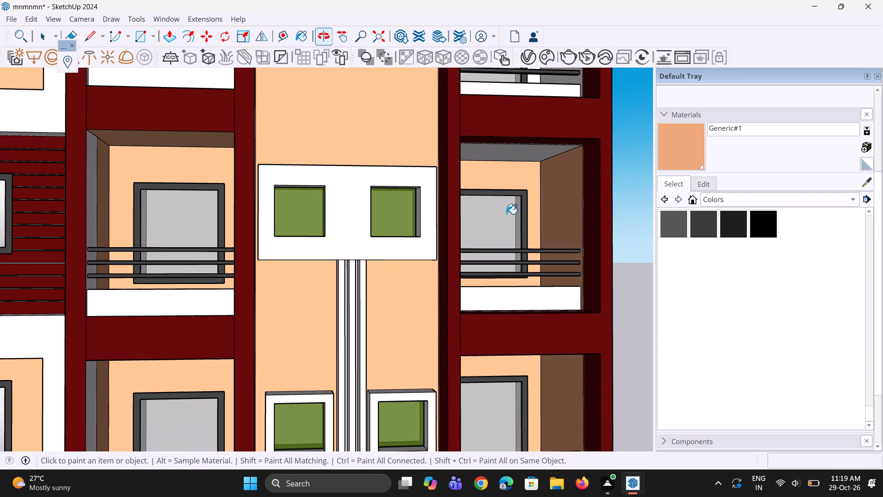
click(515, 153)
Paint both inner side walls, the back wall and the ceiling of the top balcony in the rear column with peach Generic#1.
middle_drag(471, 250, 436, 272)
scroll(418, 289, down, 5)
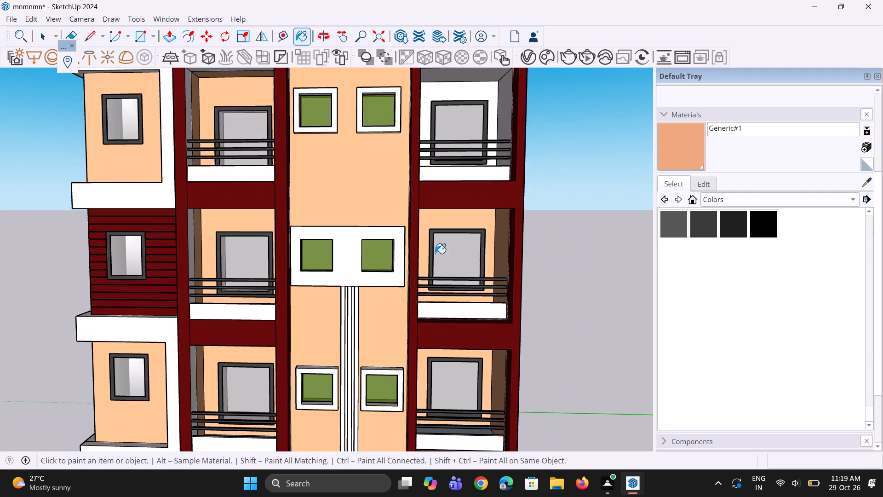
middle_drag(435, 254, 335, 318)
scroll(344, 215, up, 11)
click(335, 185)
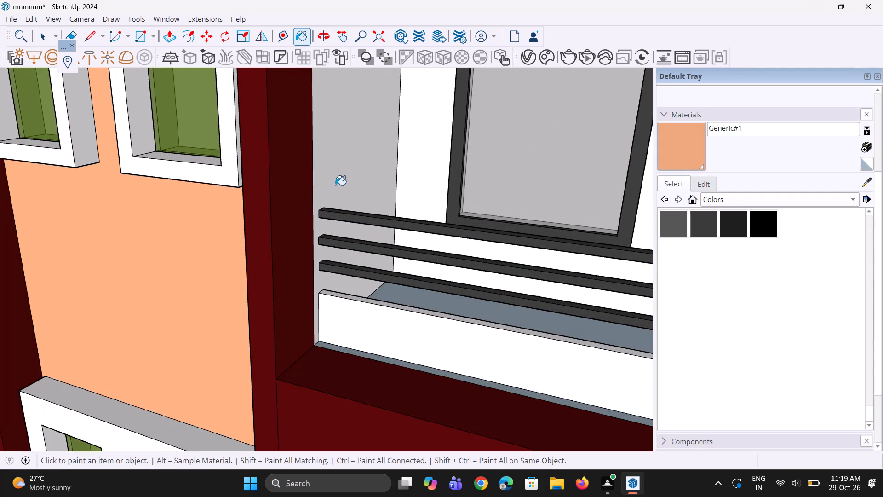
middle_drag(330, 245, 364, 248)
click(421, 189)
scroll(356, 307, down, 5)
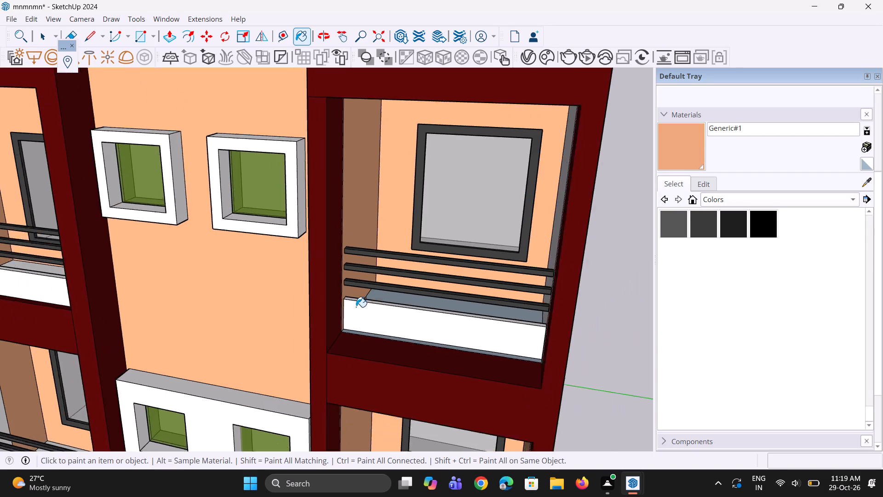
scroll(356, 307, down, 1)
middle_drag(466, 290, 520, 302)
scroll(520, 302, up, 1)
click(556, 255)
scroll(509, 325, down, 5)
middle_drag(508, 325, 507, 323)
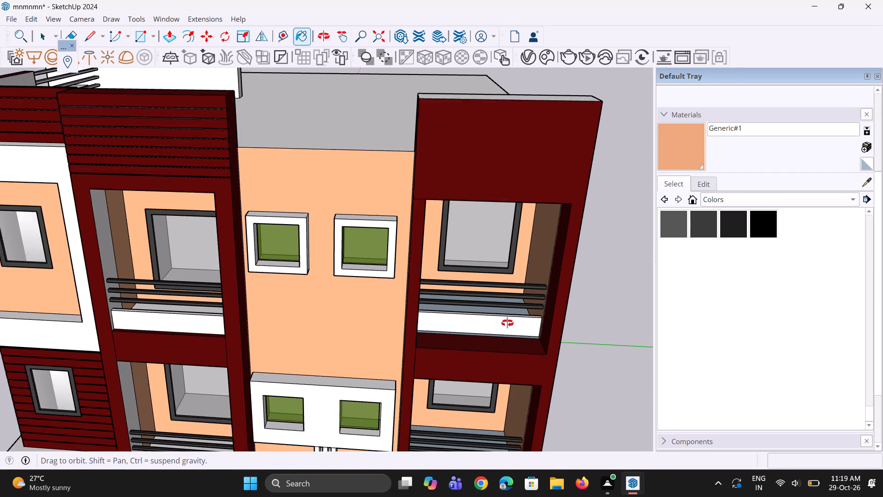
middle_drag(507, 323, 499, 230)
click(462, 115)
Sample the dark red Generic material and paint the side and ceiling reveals of the top balcony's frame in the front-corner column.
scroll(436, 249, down, 4)
middle_drag(370, 234, 352, 204)
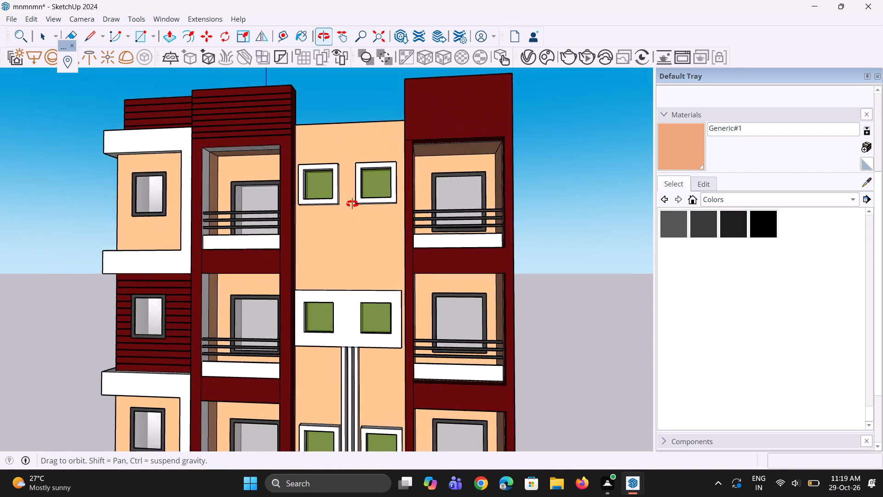
middle_drag(352, 204, 348, 195)
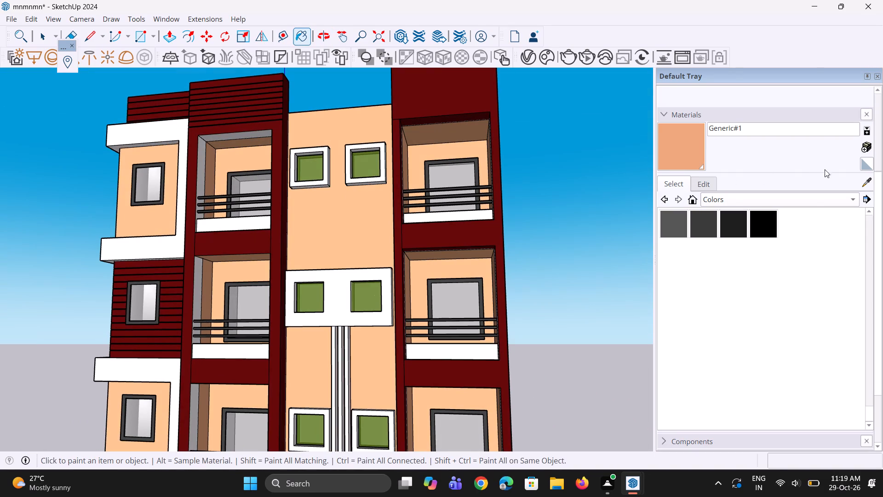
click(865, 180)
click(454, 101)
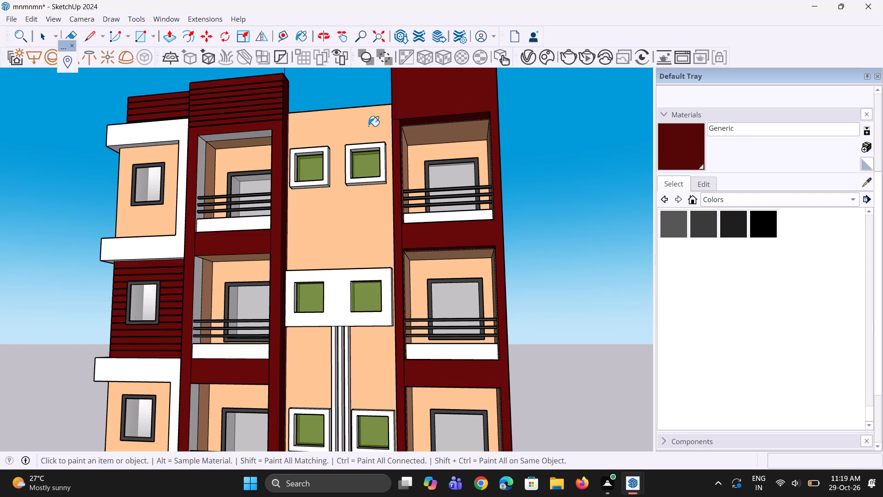
scroll(249, 134, up, 9)
click(182, 178)
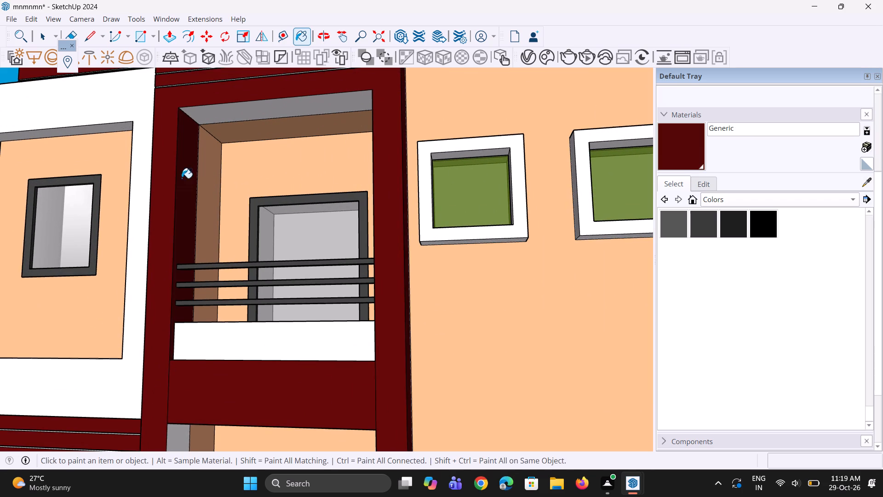
click(221, 113)
middle_drag(267, 192, 467, 268)
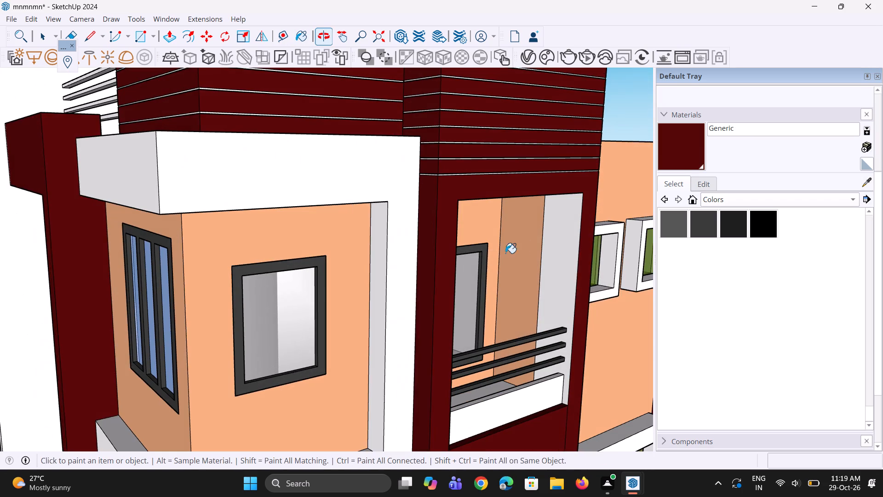
click(569, 280)
Paint both inner side reveals of the second-from-top balcony's frame in the front-corner column with dark red Generic.
scroll(445, 266, down, 5)
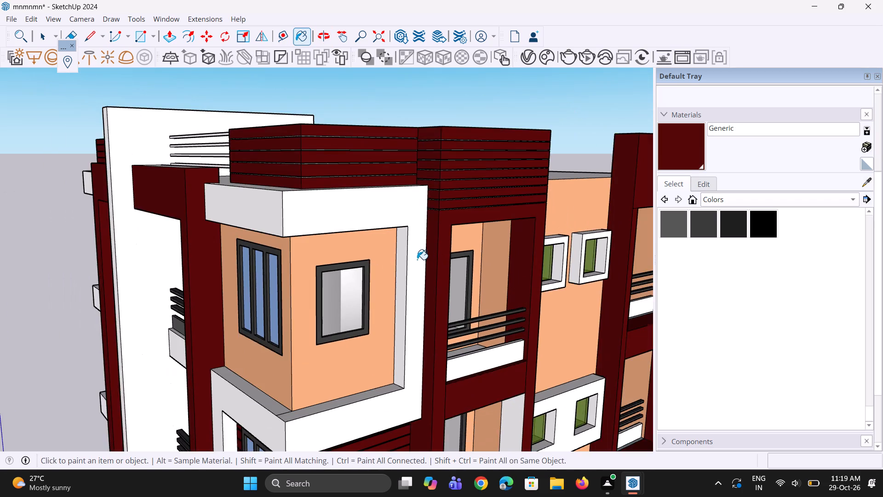
scroll(415, 255, down, 6)
scroll(313, 220, down, 5)
middle_drag(422, 368, 403, 296)
scroll(405, 302, up, 7)
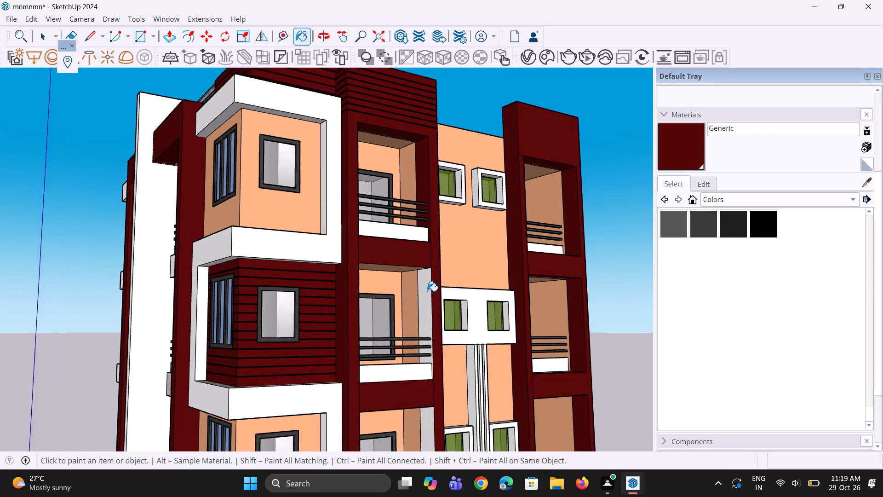
scroll(427, 291, up, 1)
click(427, 291)
middle_drag(429, 359, 400, 321)
middle_drag(366, 274, 262, 259)
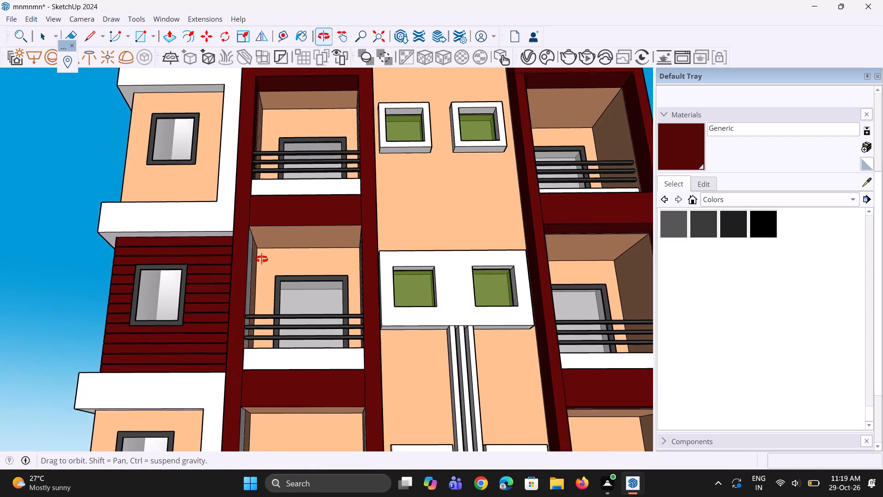
middle_drag(262, 259, 217, 209)
scroll(217, 232, up, 4)
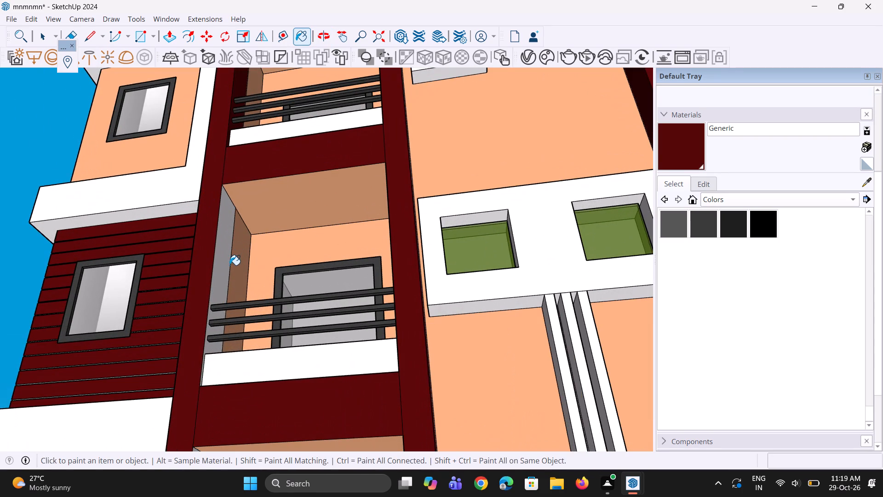
click(225, 268)
Paint both inner side reveals of the third-from-top balcony's frame in the front-corner column with dark red Generic.
scroll(238, 261, down, 10)
middle_drag(244, 334, 244, 331)
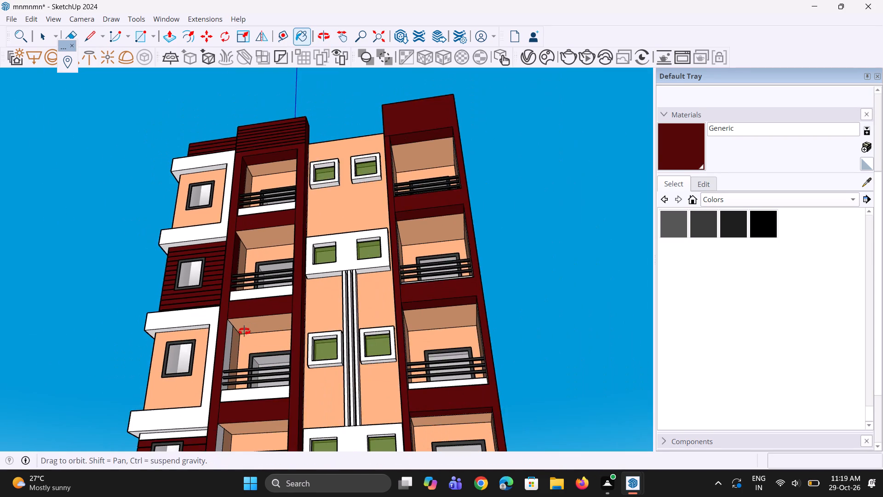
middle_drag(244, 331, 255, 311)
scroll(231, 339, up, 3)
click(230, 339)
middle_drag(237, 341, 352, 379)
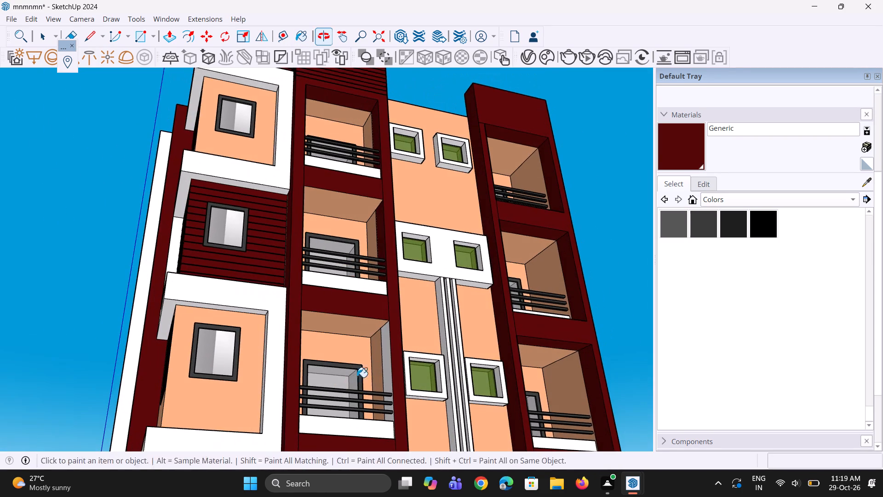
click(386, 368)
Paint both inner side reveals of the lowest balcony's frame in the front-corner column with dark red Generic.
scroll(295, 263, down, 10)
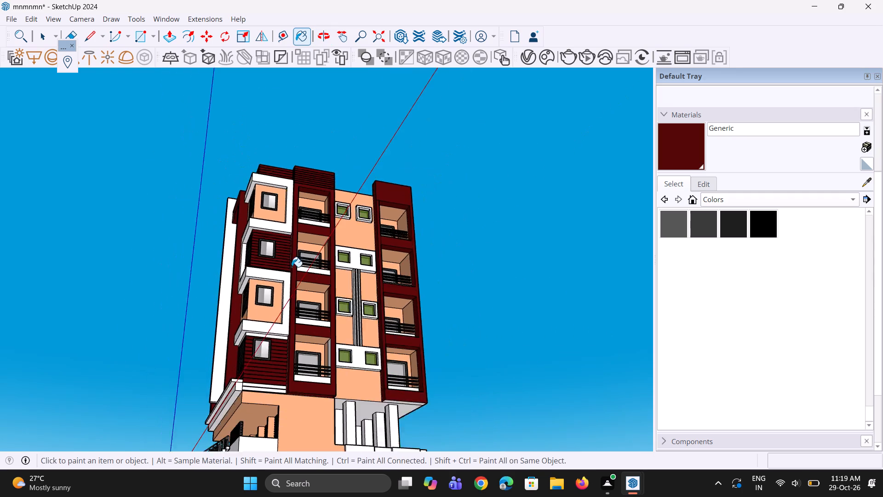
scroll(292, 267, down, 1)
middle_drag(291, 284, 277, 351)
scroll(277, 384, up, 16)
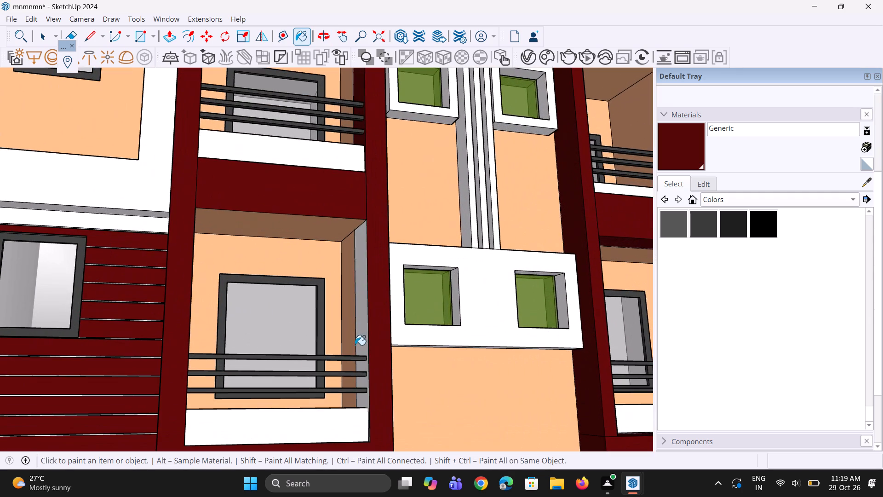
click(361, 338)
middle_drag(363, 336, 139, 327)
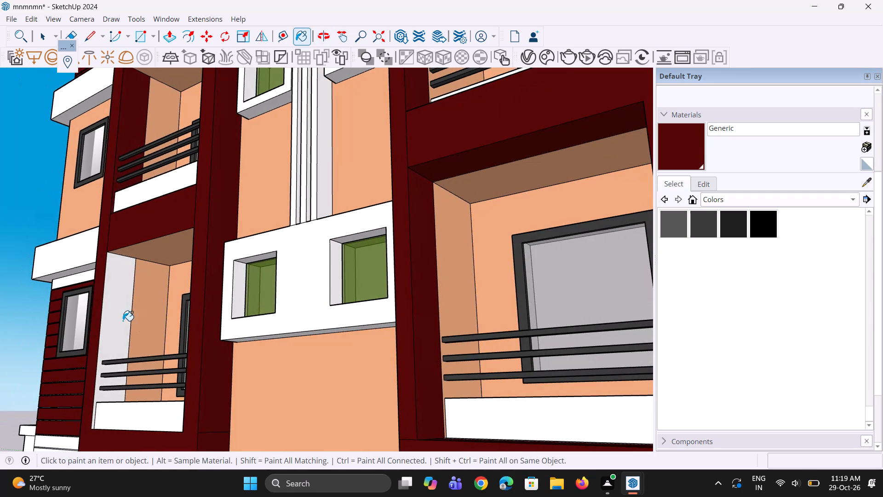
click(117, 325)
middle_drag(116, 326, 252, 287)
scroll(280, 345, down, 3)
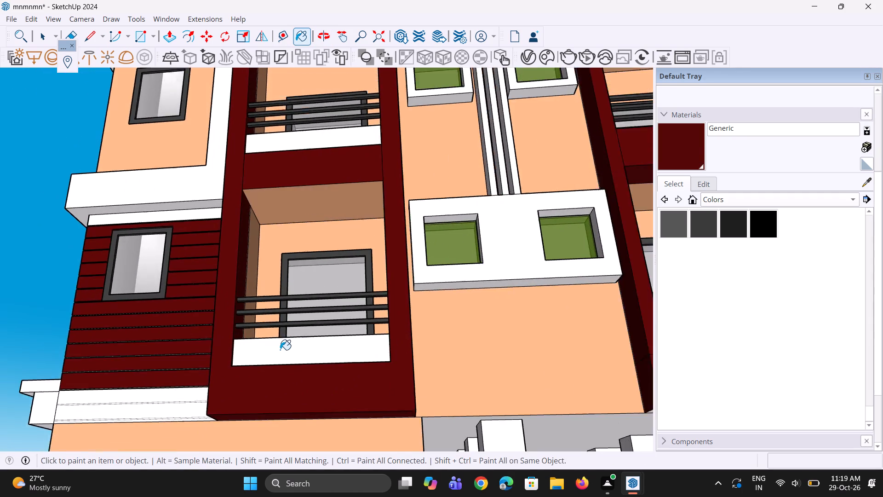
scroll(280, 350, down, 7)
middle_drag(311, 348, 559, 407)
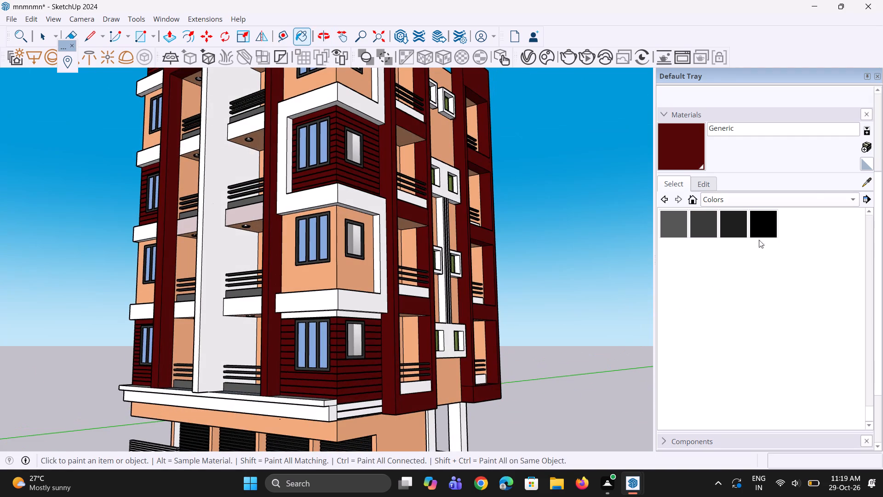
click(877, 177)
Sample the dark grey Color M06 material and paint the parapet front and top edge of the third-from-top balcony in the front-corner column.
click(867, 180)
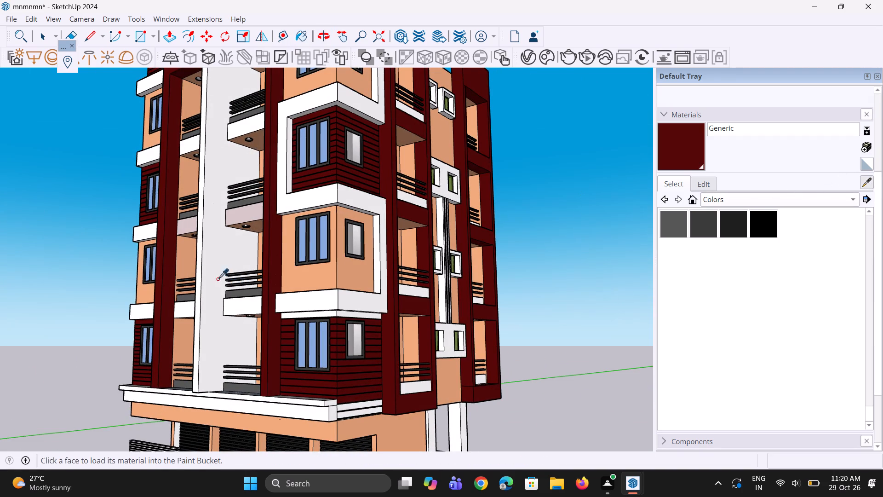
scroll(212, 281, up, 4)
click(242, 299)
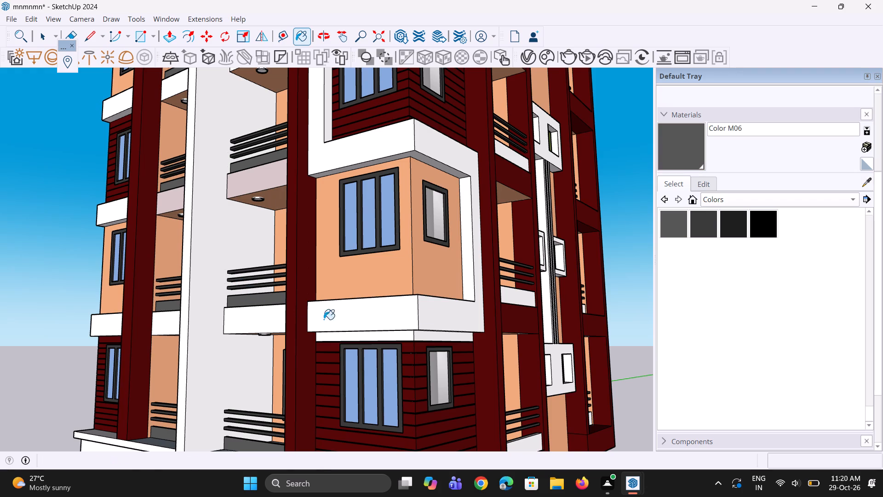
middle_drag(440, 324, 345, 356)
scroll(441, 337, up, 2)
click(494, 307)
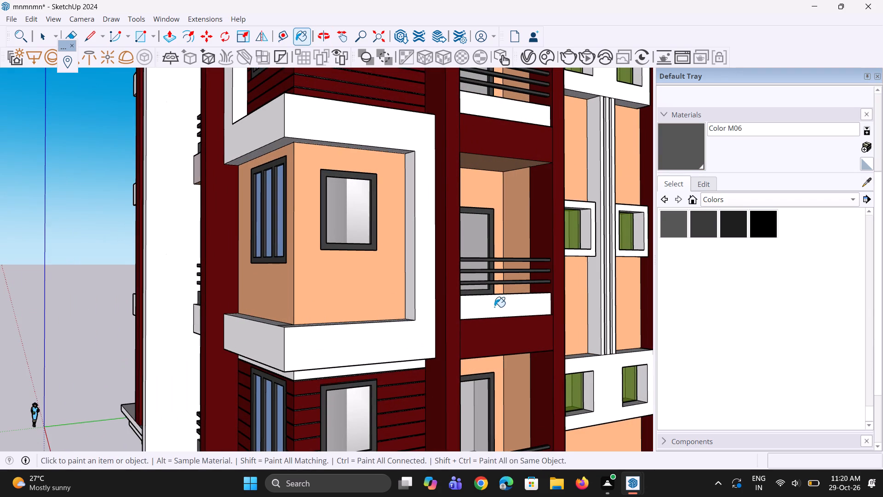
middle_drag(516, 297, 429, 384)
scroll(428, 384, up, 10)
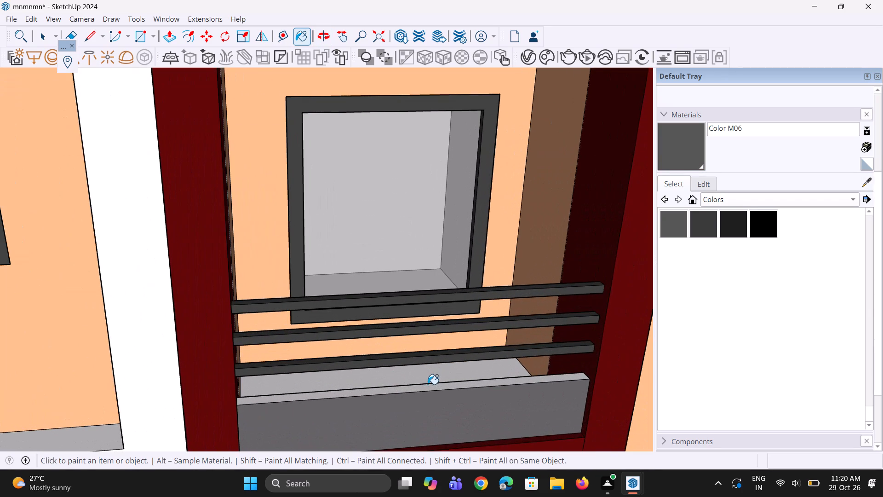
click(425, 390)
Paint the parapet front and top edge of the second-from-top balcony in the front-corner column with Color M06.
scroll(425, 390, down, 7)
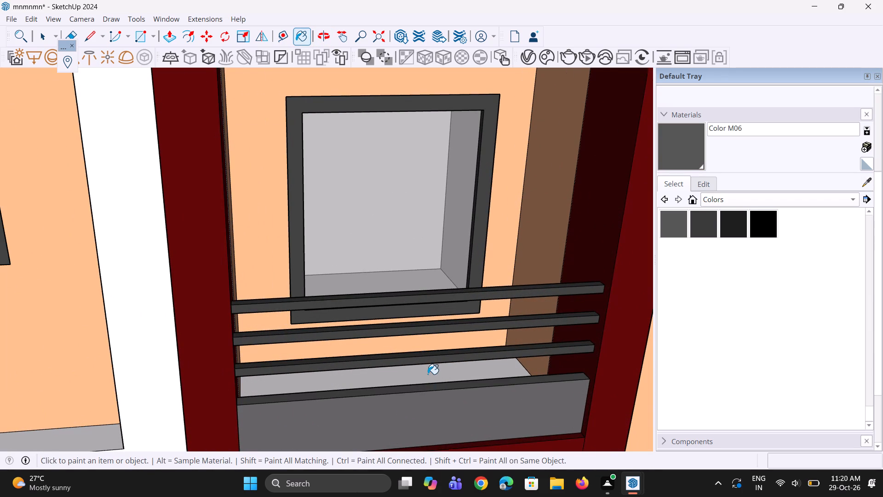
scroll(428, 374, down, 9)
scroll(412, 200, up, 11)
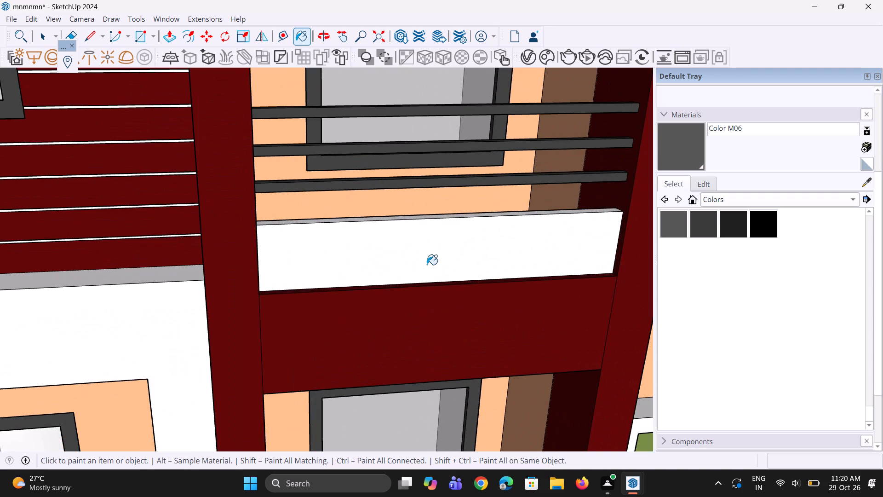
click(427, 265)
scroll(432, 233, up, 1)
middle_drag(431, 247, 424, 280)
scroll(393, 247, up, 2)
click(388, 228)
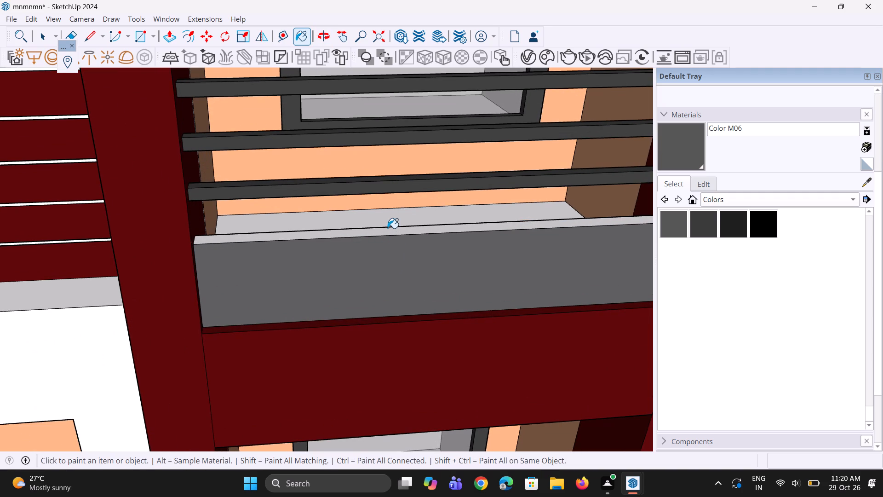
click(383, 231)
Paint the parapet front and top edge of the lowest balcony in the front-corner column with Color M06.
scroll(383, 227, down, 7)
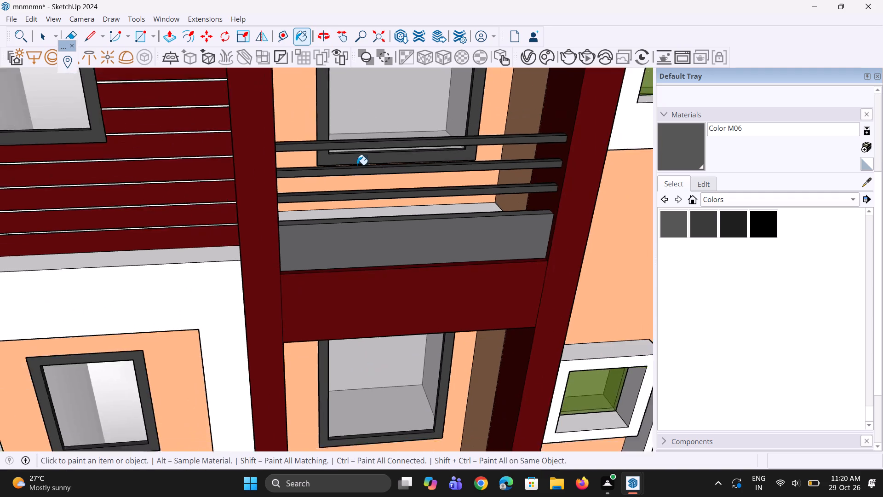
scroll(357, 165, down, 12)
scroll(337, 243, down, 5)
scroll(329, 391, up, 13)
click(379, 288)
scroll(379, 288, up, 7)
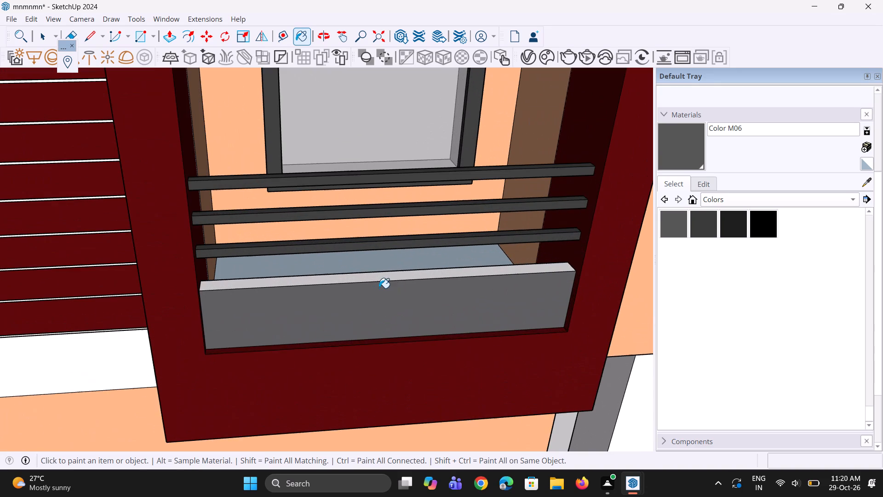
click(383, 278)
Paint the parapet front and top edge of the lowest balcony in the rear side-facade column with Color M06.
scroll(178, 327, down, 5)
middle_drag(251, 300, 155, 304)
scroll(155, 304, down, 5)
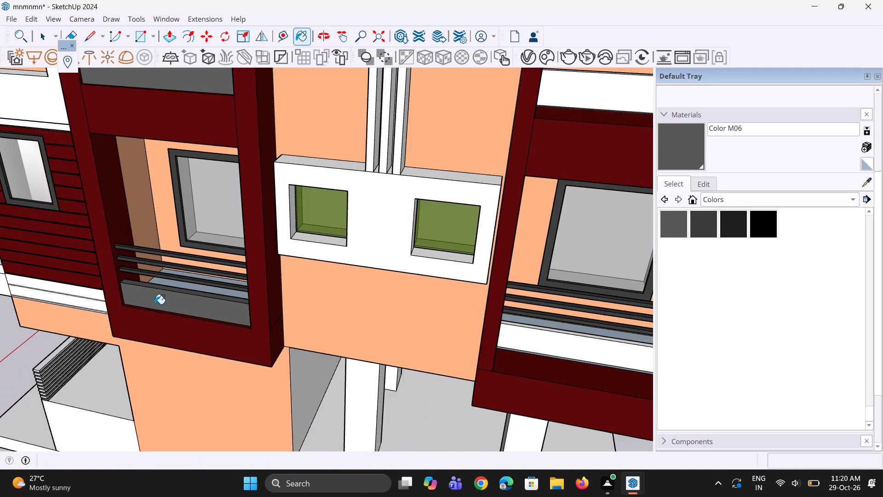
scroll(155, 304, down, 5)
scroll(408, 303, up, 8)
scroll(397, 343, up, 1)
middle_click(397, 343)
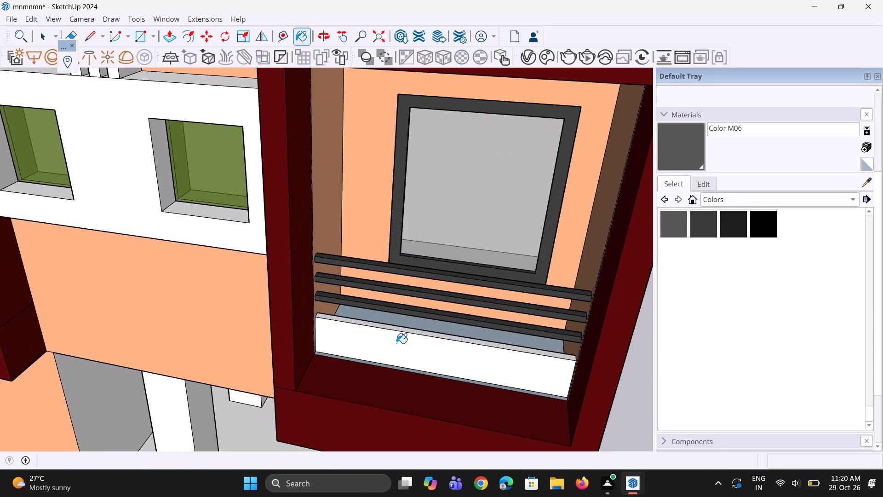
click(396, 343)
scroll(397, 329, up, 5)
click(397, 329)
Paint the parapet front and top edge of the third-from-top balcony in the rear side-facade column with Color M06.
scroll(398, 329, down, 2)
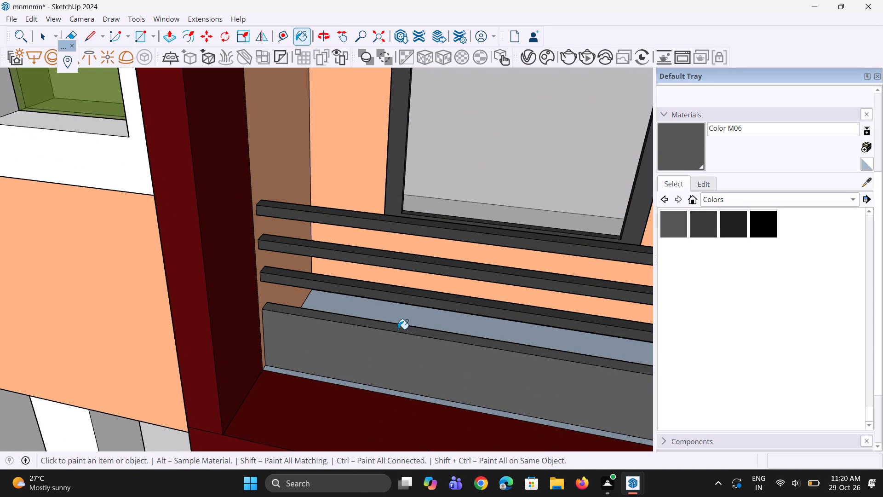
scroll(398, 329, down, 13)
middle_drag(398, 329, 435, 317)
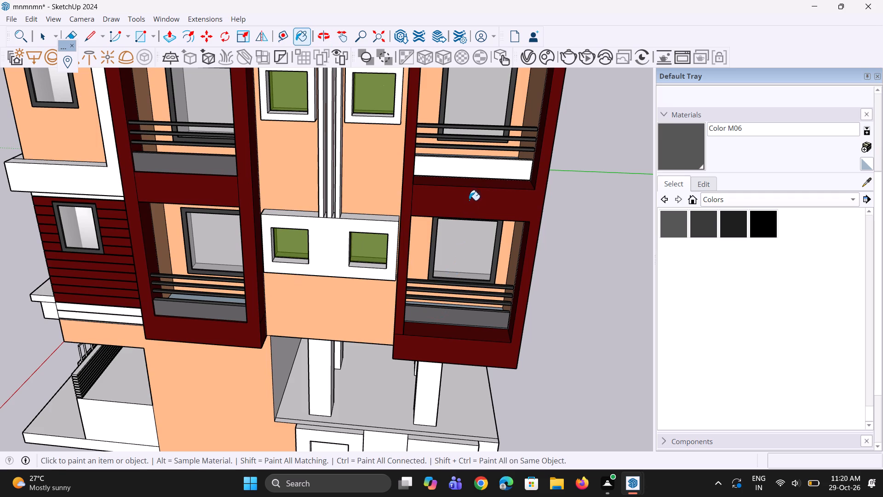
click(481, 173)
scroll(427, 334, down, 5)
scroll(470, 220, up, 3)
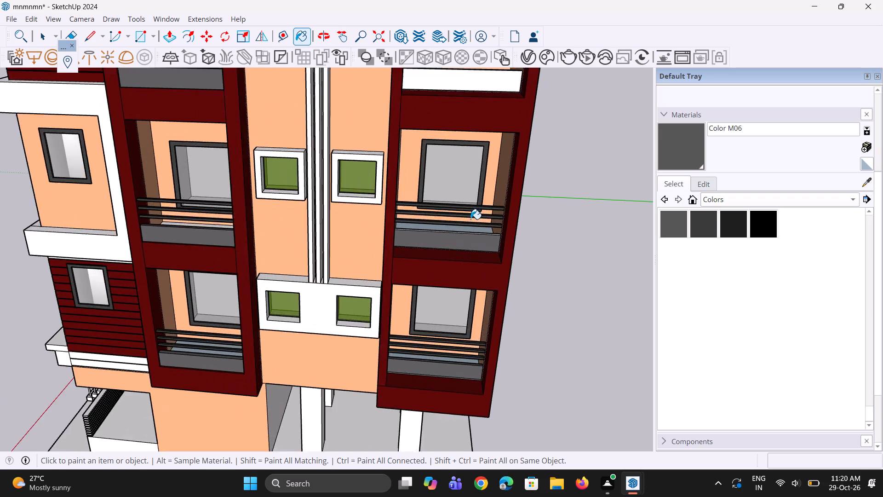
scroll(470, 219, up, 16)
click(464, 242)
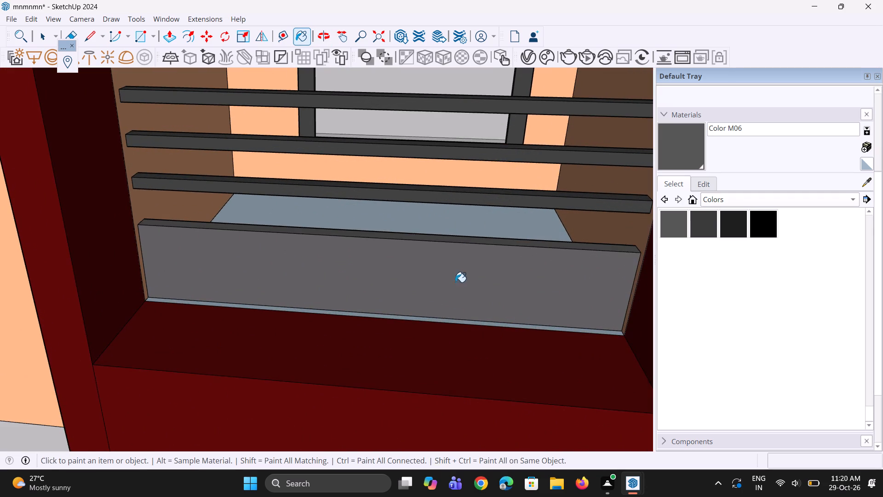
Paint the parapet front and top edge of the second-from-top balcony in the rear side-facade column with Color M06.
scroll(447, 334, down, 11)
middle_drag(444, 324, 449, 311)
scroll(441, 328, down, 6)
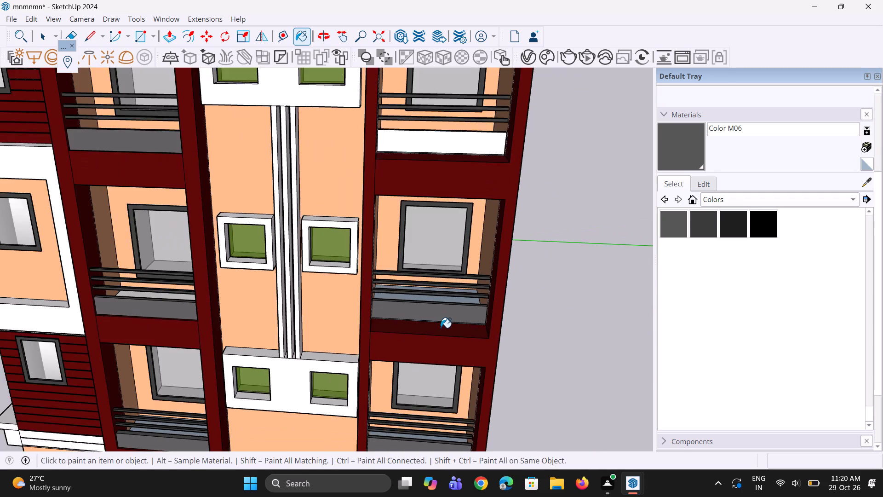
scroll(441, 328, down, 3)
middle_drag(439, 287, 433, 255)
scroll(446, 156, up, 11)
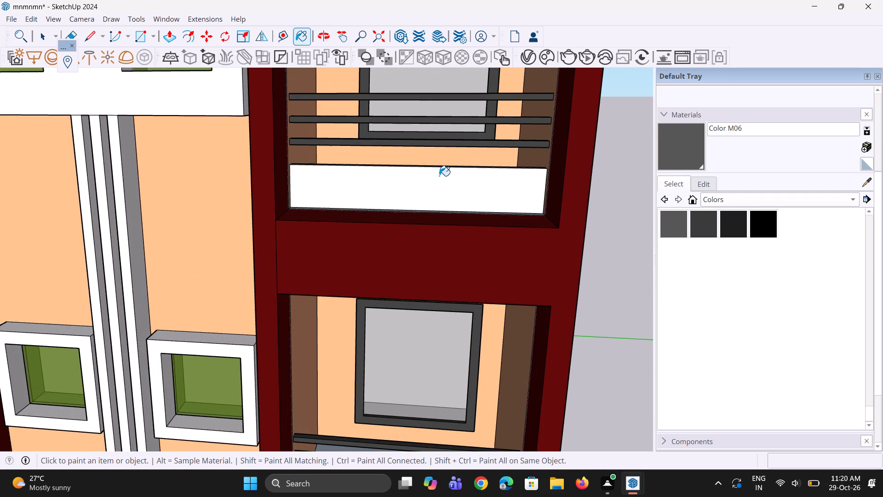
click(439, 176)
middle_drag(414, 248, 406, 318)
scroll(406, 317, down, 1)
scroll(426, 220, up, 7)
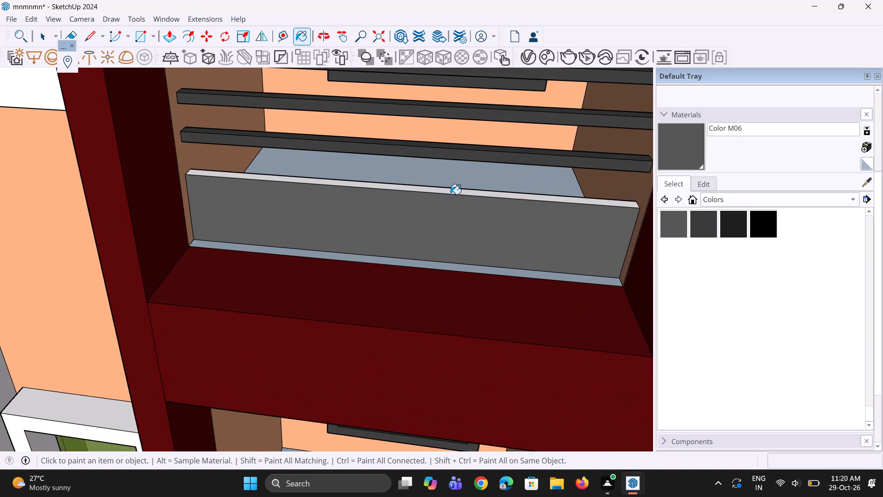
scroll(450, 194, up, 2)
click(457, 189)
Paint the parapet front and top edge of the top balcony in the rear side-facade column with Color M06.
scroll(401, 336, down, 9)
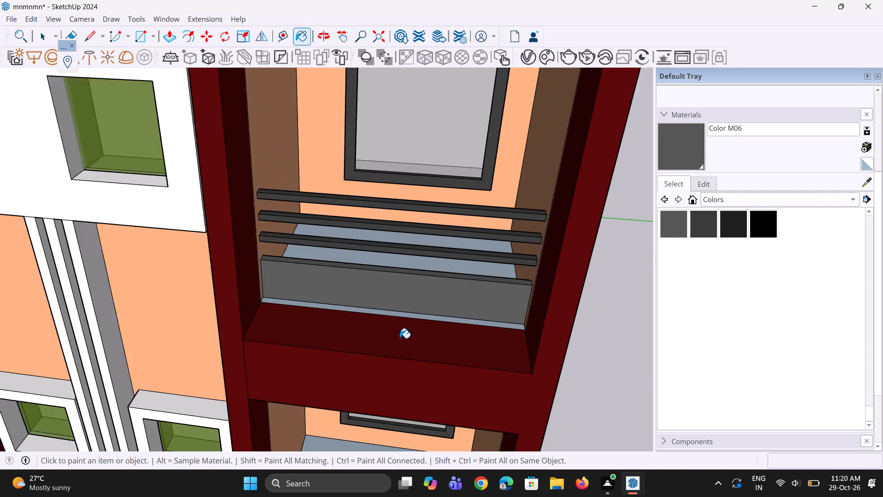
scroll(400, 338, down, 8)
middle_drag(401, 338, 410, 333)
scroll(410, 333, down, 5)
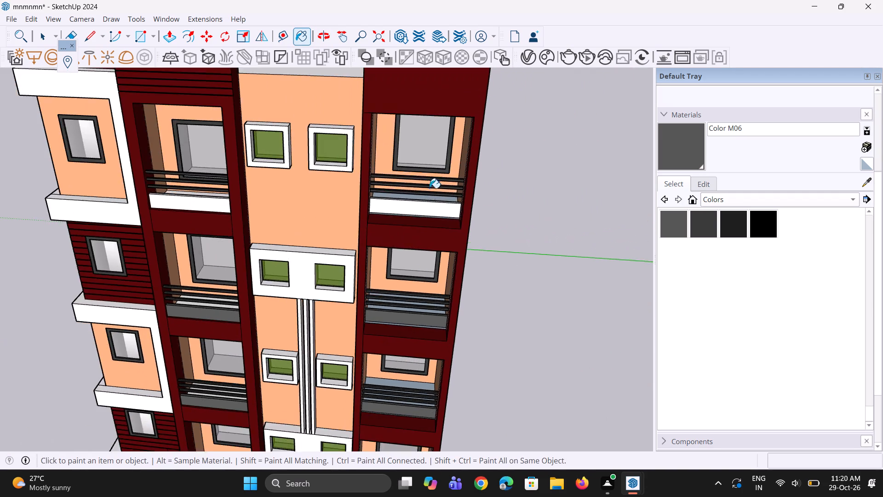
scroll(431, 175, up, 8)
scroll(387, 240, up, 3)
click(386, 243)
scroll(384, 243, up, 2)
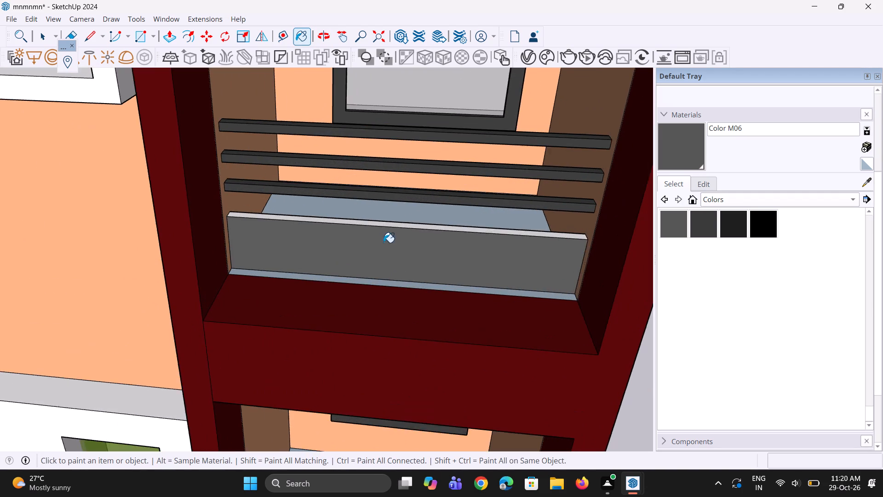
scroll(390, 237, up, 6)
click(413, 220)
Paint the parapet front and top edge of the top balcony in the front-corner column with Color M06.
scroll(434, 295, down, 6)
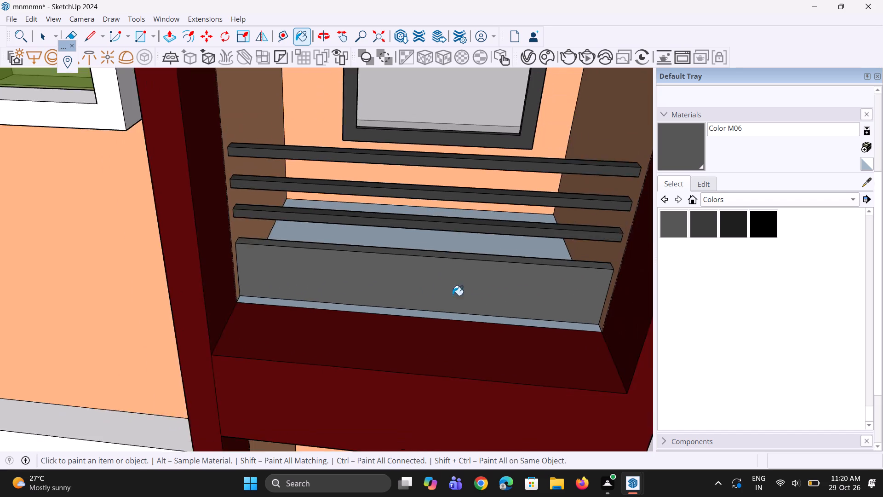
scroll(472, 292, down, 10)
middle_drag(421, 287, 440, 277)
scroll(440, 277, down, 4)
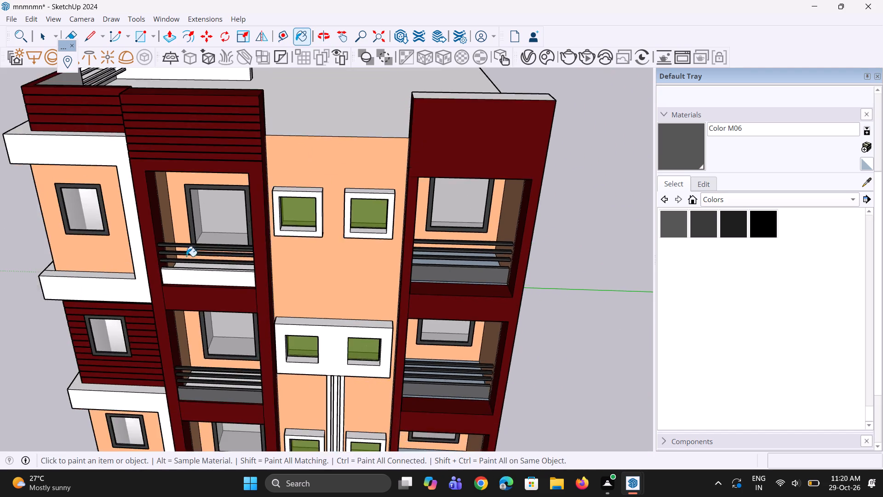
scroll(165, 256, up, 4)
scroll(218, 283, up, 7)
click(218, 283)
scroll(222, 273, up, 5)
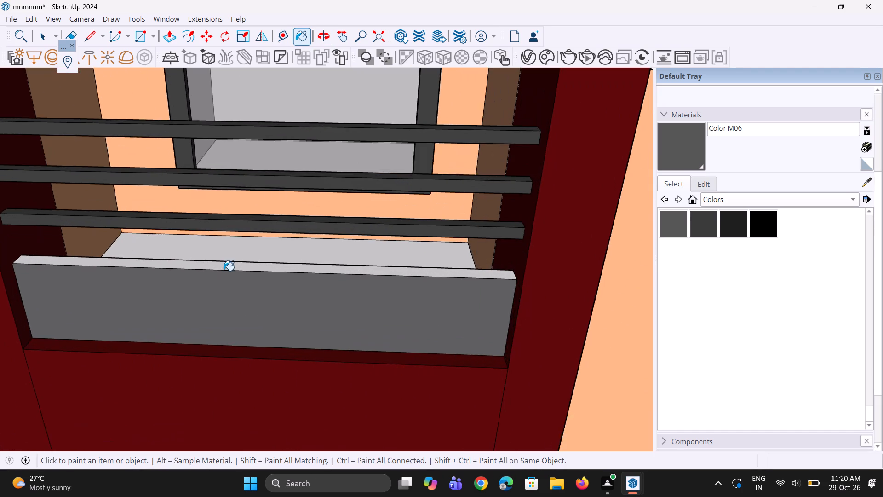
scroll(224, 271, up, 3)
click(227, 266)
Create a new generic material in the V-Ray Asset Editor and lighten its diffuse color to a very light grey.
scroll(235, 277, down, 6)
middle_drag(235, 277, 328, 228)
scroll(317, 239, down, 5)
middle_drag(367, 318, 338, 296)
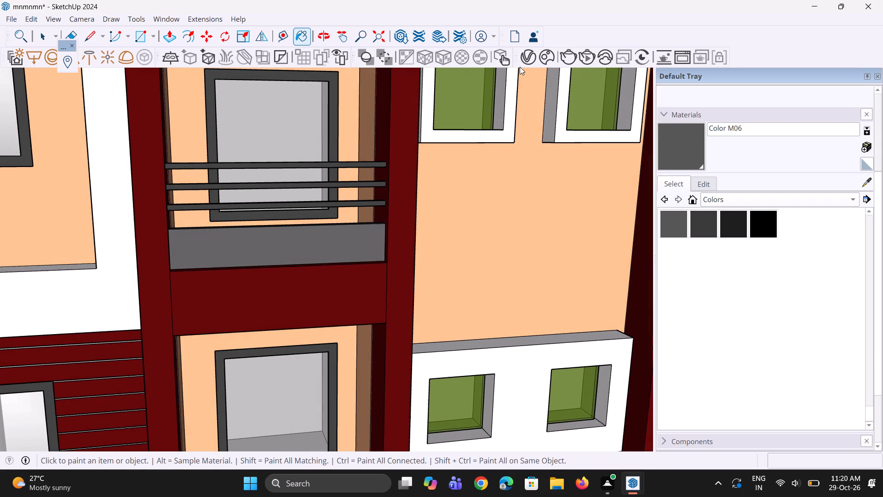
click(525, 63)
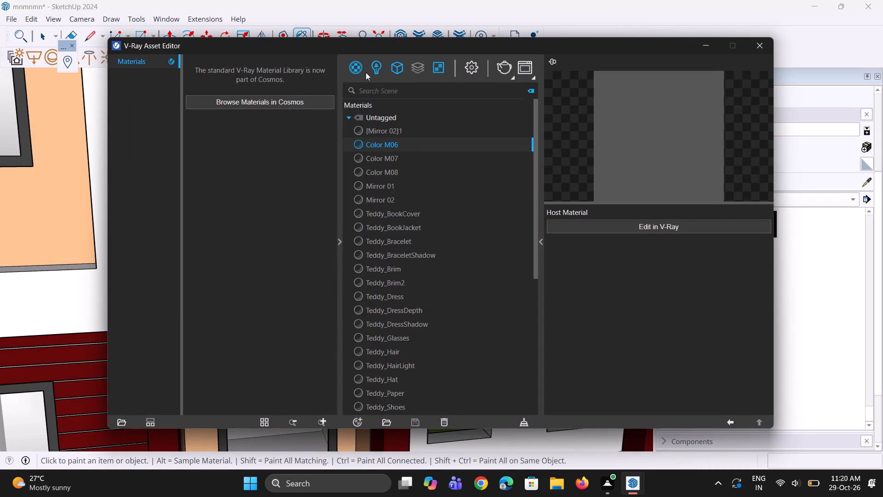
right_click(363, 69)
click(371, 86)
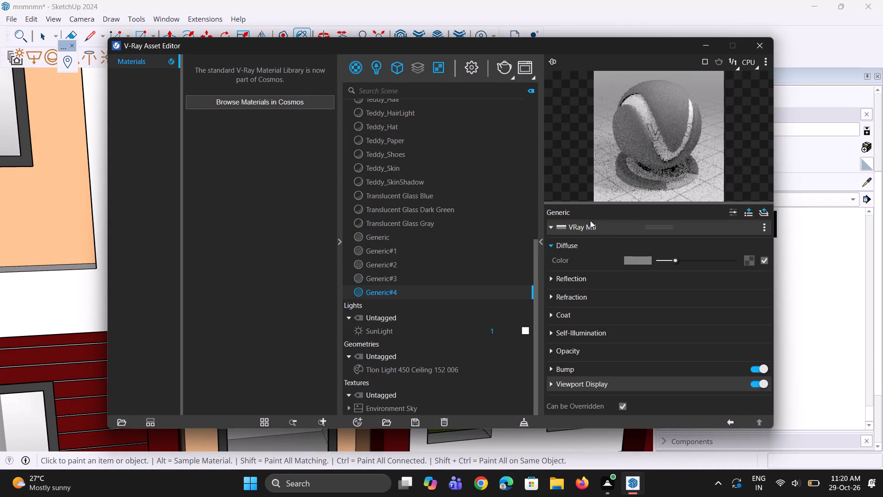
drag(675, 260, 704, 259)
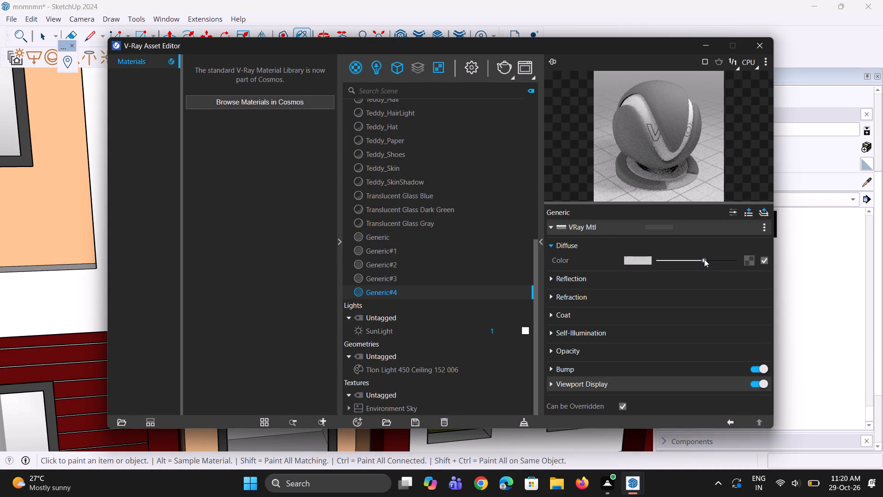
drag(704, 259, 709, 259)
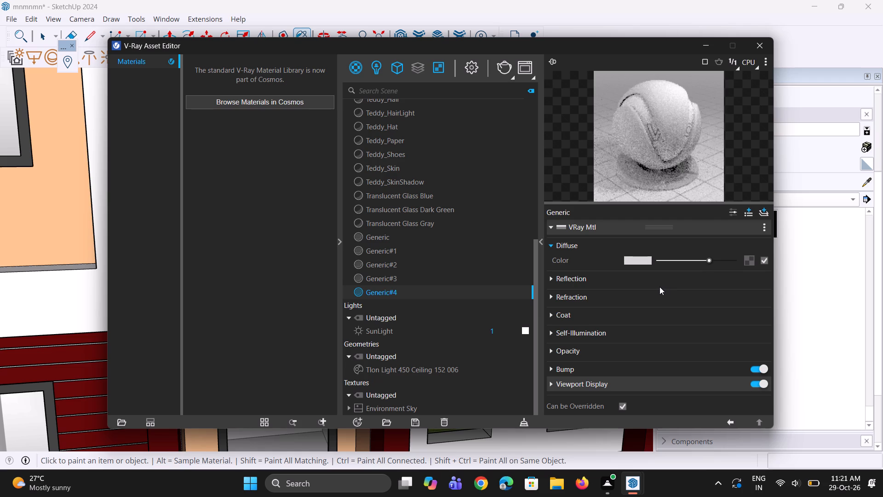
Give the new material a mid-grey reflection color with 0.95 reflection glossiness, and darken its diffuse slightly to light grey.
click(634, 283)
click(672, 291)
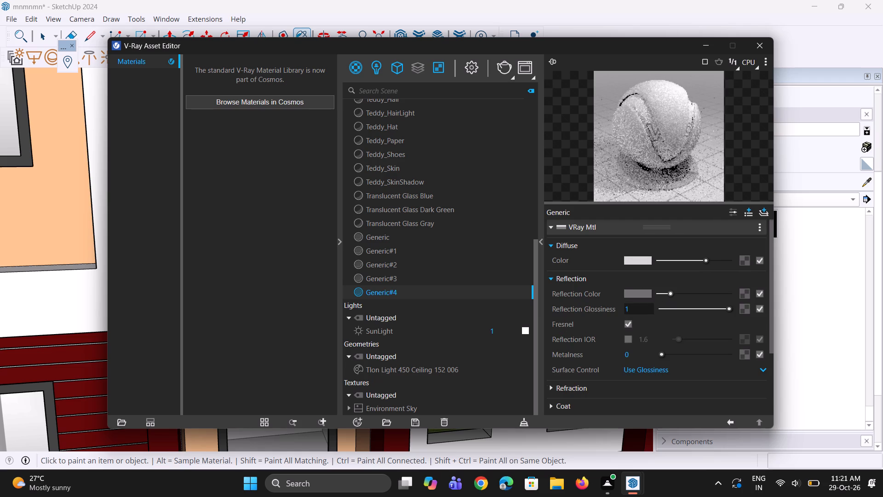
drag(632, 308, 578, 317)
text(0.95)
key(Return)
scroll(708, 259, up, 2)
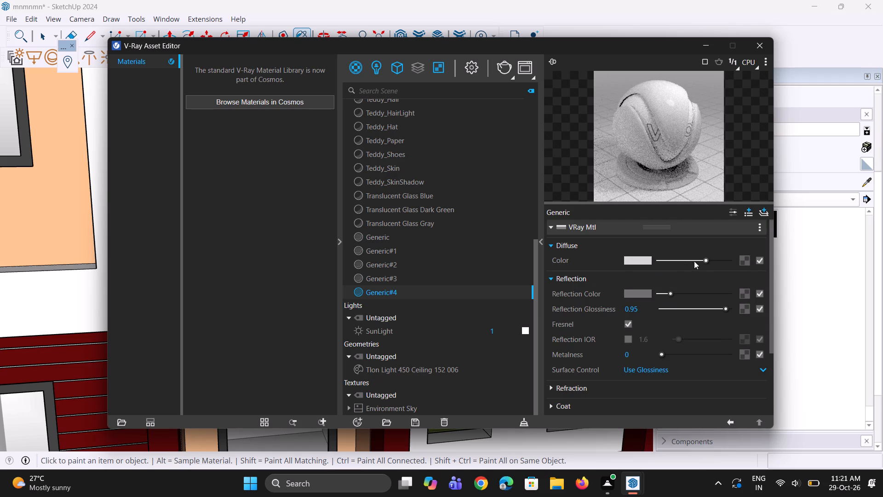
click(700, 260)
double_click(672, 142)
click(701, 47)
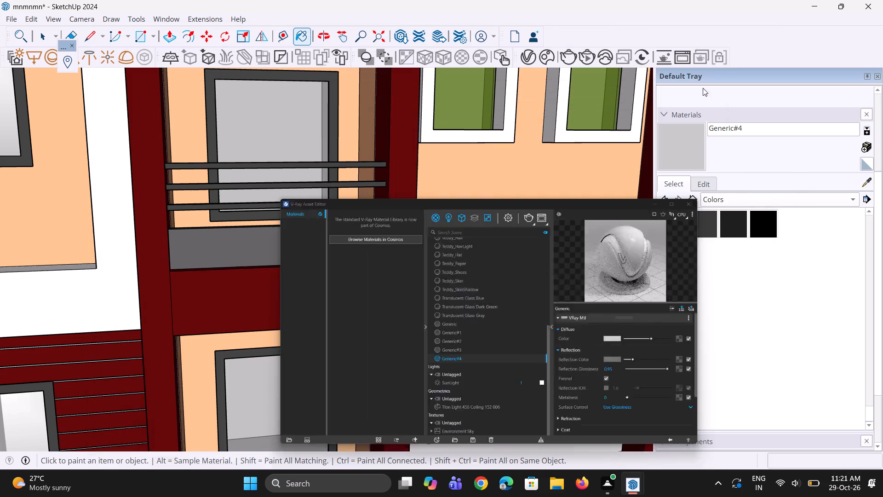
Paint the floor of the top balcony in the front-corner column with the new light grey material.
click(694, 153)
scroll(169, 292, down, 3)
middle_drag(230, 289, 252, 414)
scroll(253, 338, up, 3)
middle_drag(272, 278, 280, 322)
click(279, 336)
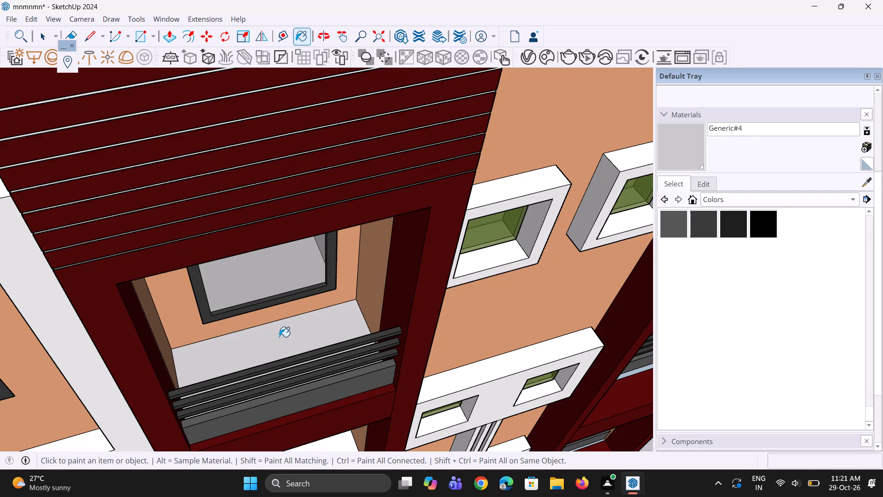
Paint the floors of the three balconies below the top one in the front-corner column with the light grey material Generic#4.
scroll(227, 295, down, 4)
scroll(240, 252, down, 4)
middle_drag(253, 399, 251, 371)
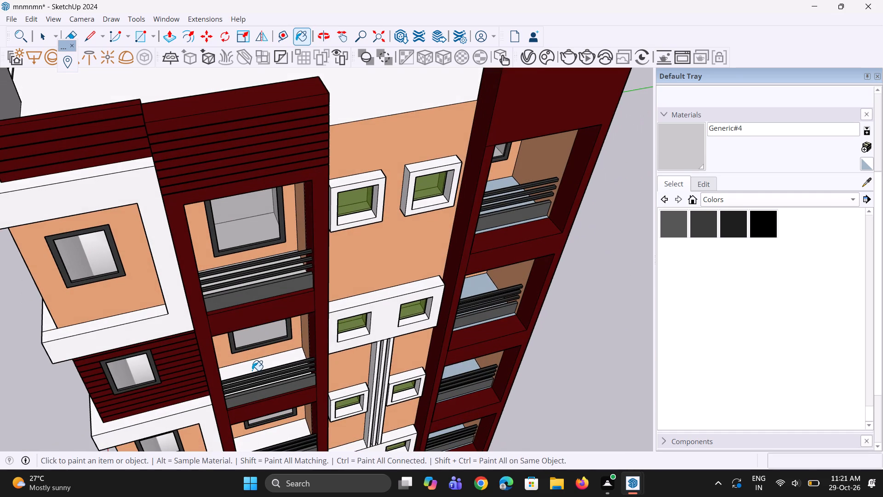
click(252, 370)
scroll(270, 283, down, 8)
scroll(258, 395, up, 5)
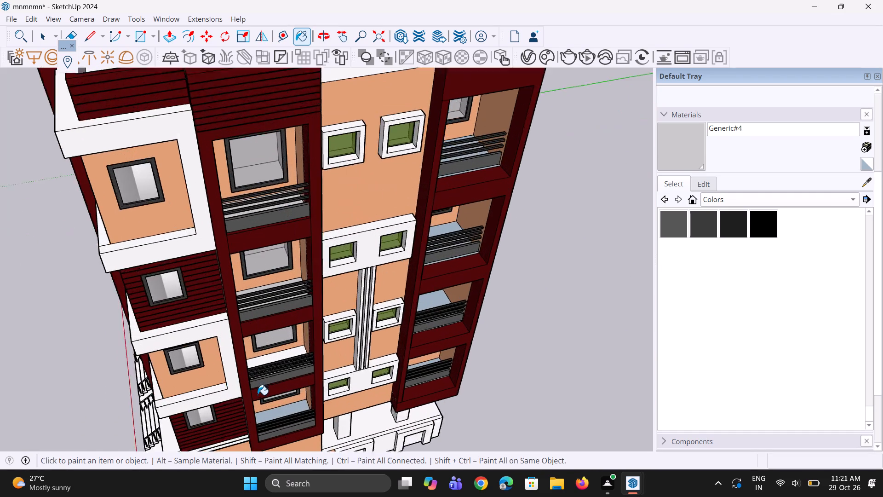
scroll(261, 383, up, 9)
click(283, 312)
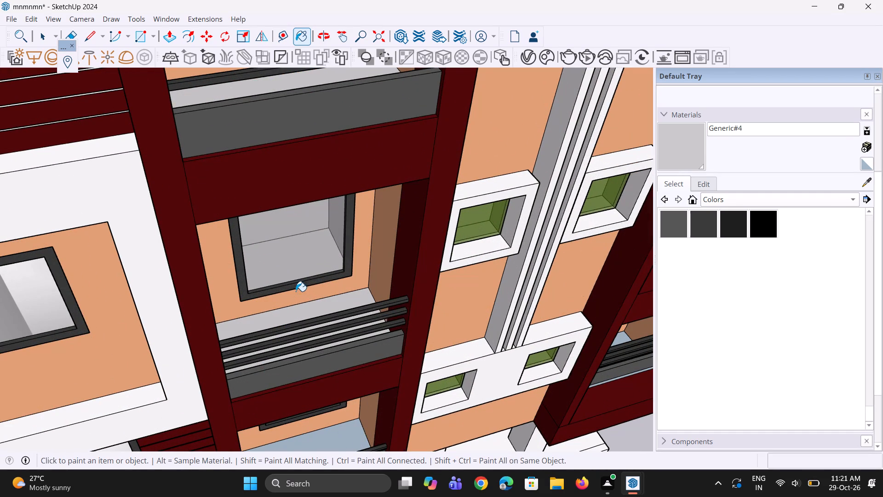
scroll(290, 290, down, 9)
scroll(315, 394, up, 4)
scroll(290, 348, up, 5)
click(293, 356)
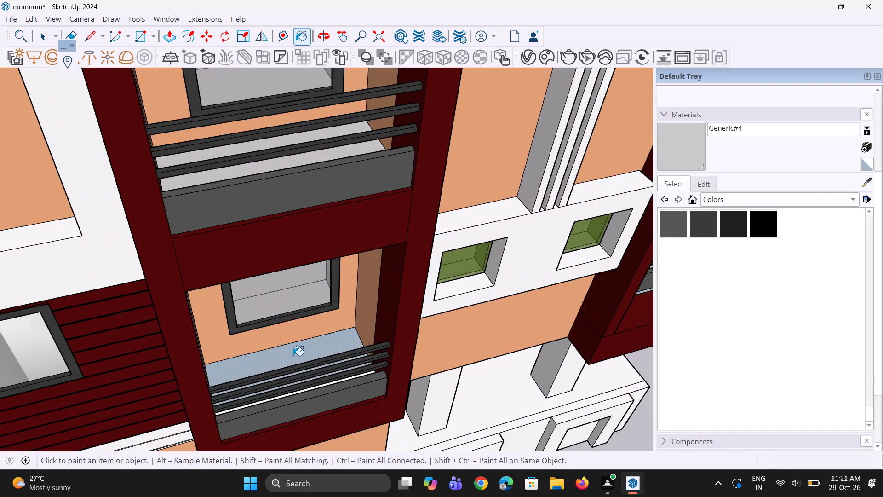
Paint the floors of the two lowest balconies in the side facade's rear column with Generic#4.
scroll(230, 389, down, 11)
middle_drag(410, 378, 310, 356)
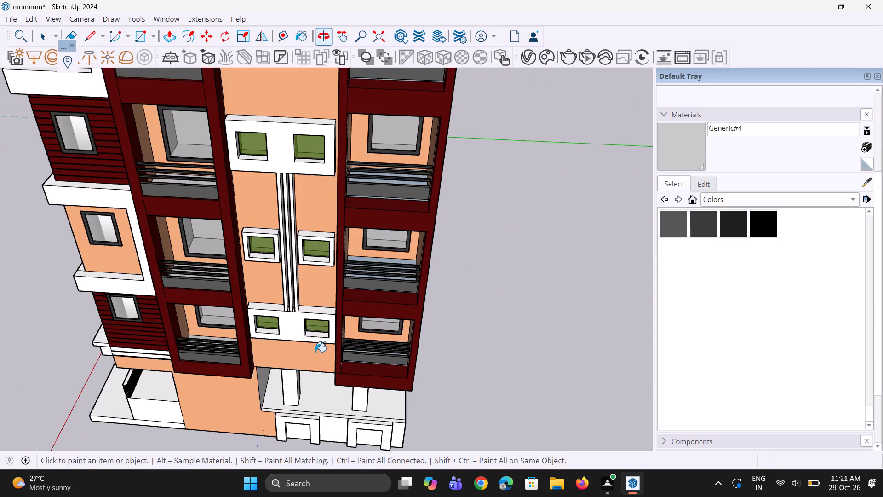
scroll(372, 342, up, 16)
middle_drag(340, 351, 354, 384)
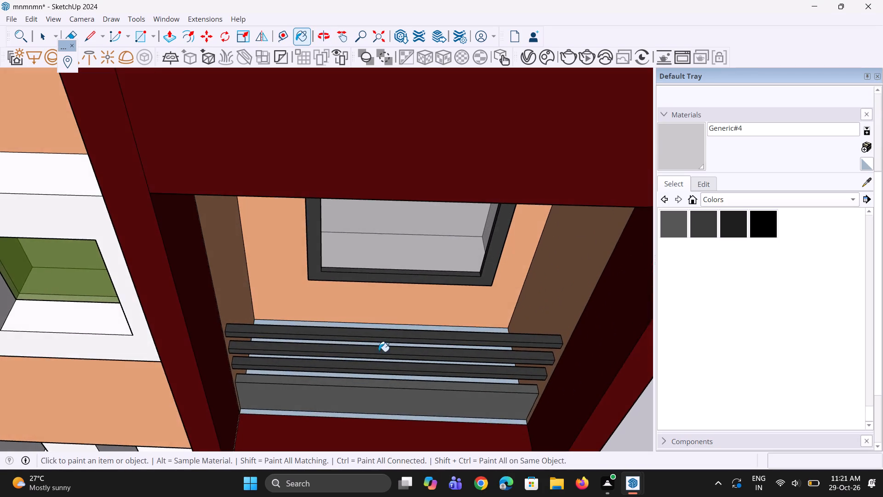
scroll(390, 342, up, 7)
click(424, 319)
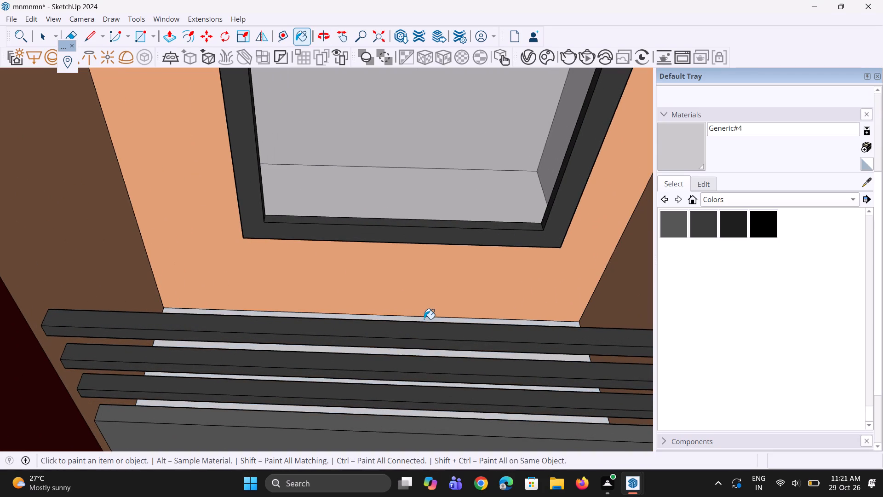
scroll(420, 369, down, 11)
middle_drag(420, 371, 424, 349)
scroll(412, 375, down, 5)
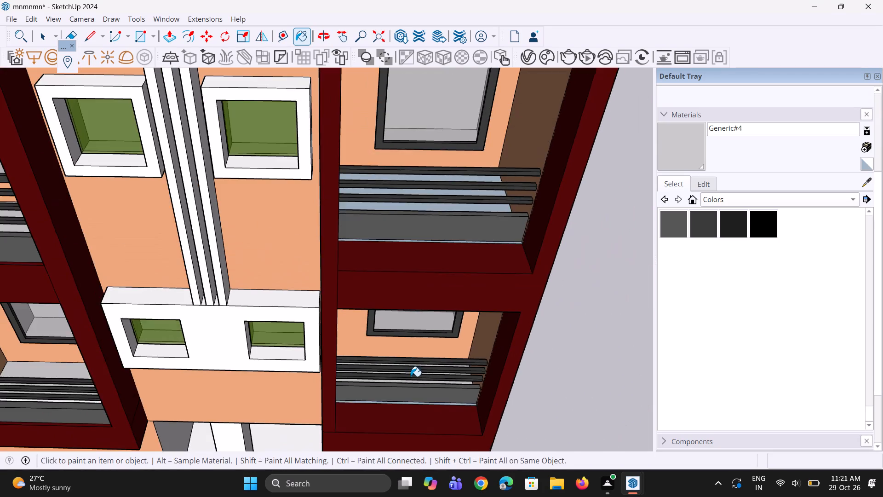
middle_drag(410, 354, 417, 384)
scroll(448, 278, up, 2)
click(452, 259)
Paint the floors of the two upper balconies in the side facade's rear column with Generic#4.
scroll(333, 421, down, 2)
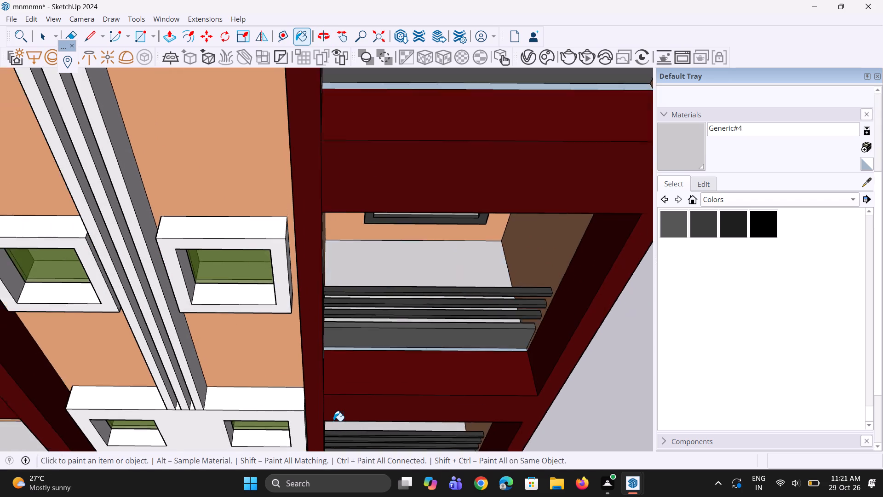
scroll(333, 421, down, 8)
scroll(339, 249, up, 11)
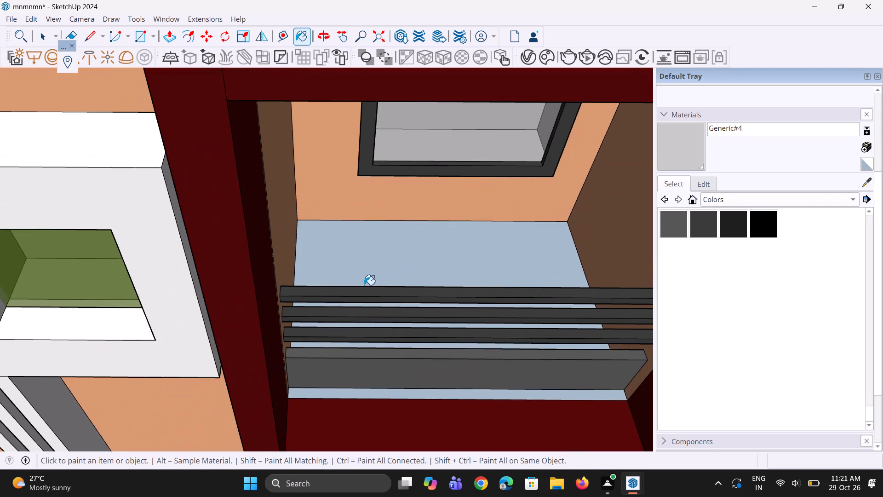
click(364, 285)
scroll(353, 353, down, 14)
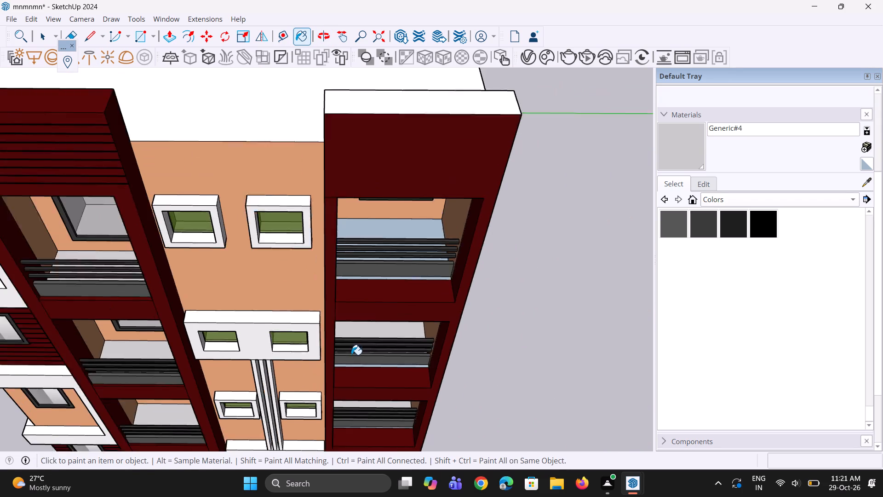
scroll(351, 355, down, 1)
middle_drag(350, 338, 334, 327)
scroll(383, 226, up, 1)
click(383, 226)
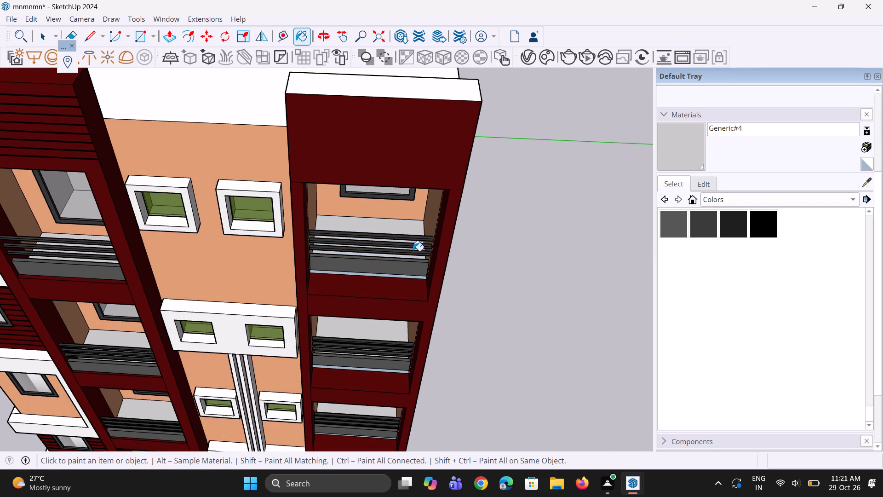
Paint the floors of the two lowest front-facade balconies in the bay right of the central white fin with Generic#4.
scroll(413, 253, down, 10)
scroll(202, 315, up, 1)
middle_drag(202, 315, 436, 302)
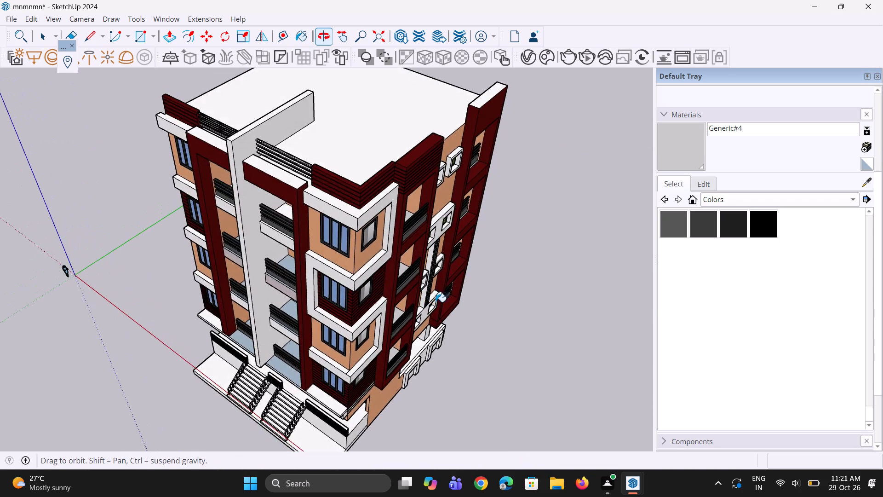
scroll(375, 374, up, 3)
scroll(286, 344, up, 4)
scroll(201, 357, up, 1)
middle_drag(201, 357, 303, 341)
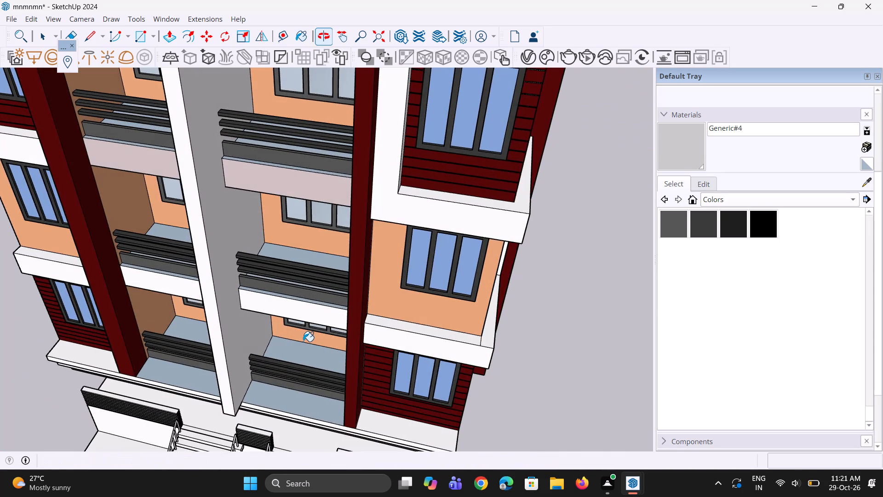
click(303, 341)
click(300, 355)
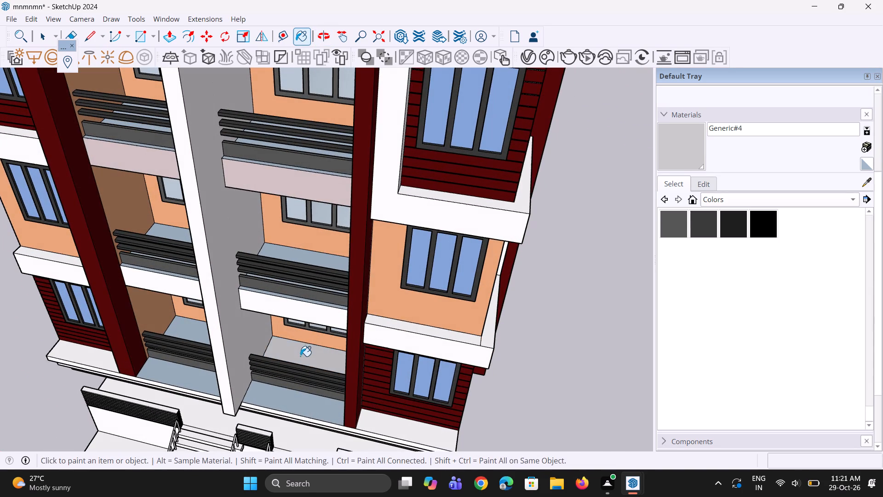
middle_drag(304, 357, 330, 347)
scroll(333, 393, down, 5)
scroll(333, 330, up, 3)
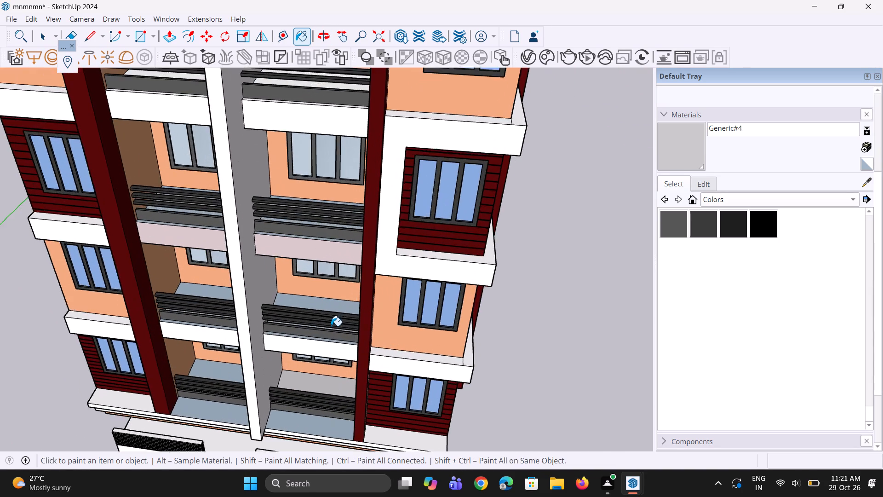
scroll(331, 326, up, 4)
click(338, 302)
Paint the two pinkish slab faces below the third-level front balconies, on both sides of the central fin, with Generic#4.
middle_drag(311, 350, 329, 359)
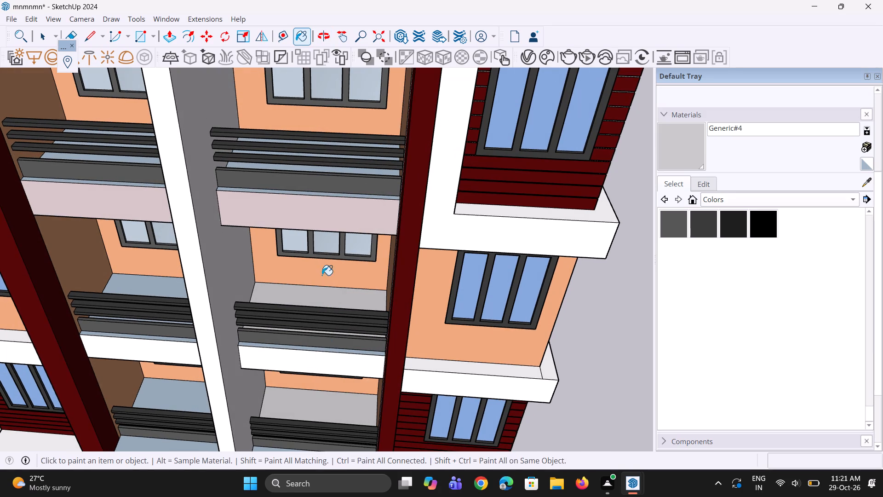
click(321, 217)
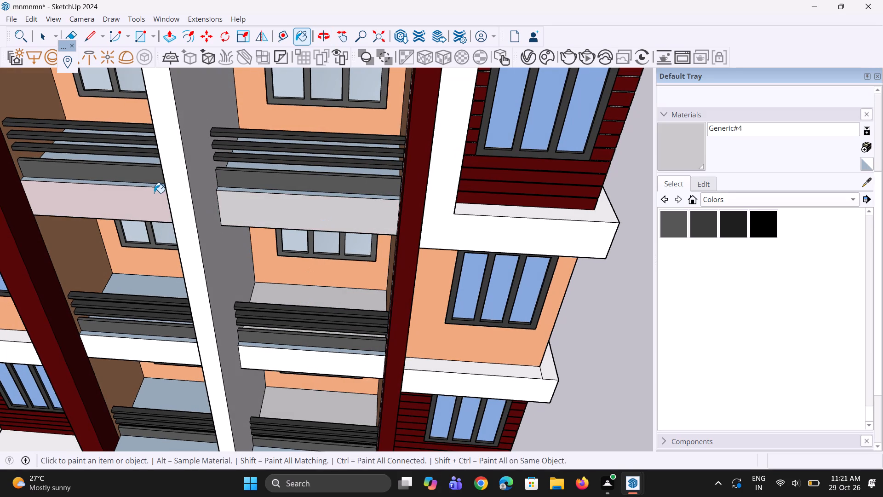
click(152, 204)
Paint the floors of the third-level and top front balconies in the bay right of the central fin with Generic#4.
middle_drag(272, 287, 278, 325)
scroll(275, 309, up, 1)
scroll(308, 359, down, 5)
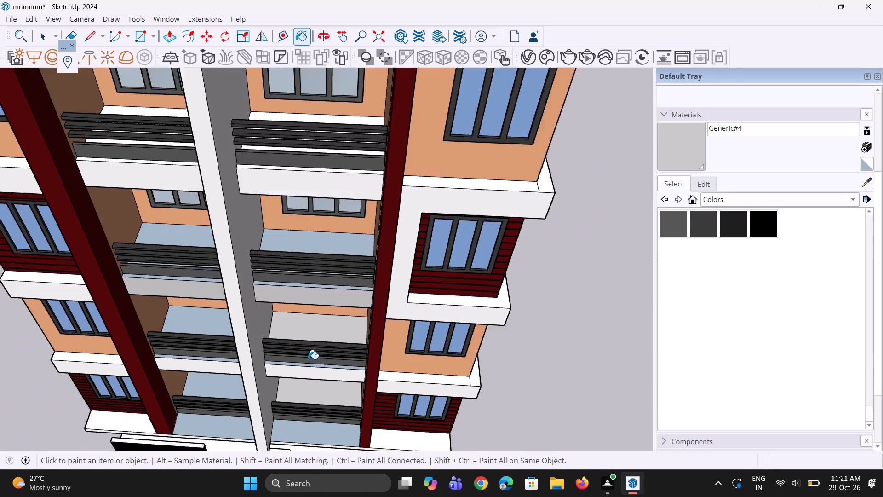
scroll(308, 359, down, 1)
scroll(307, 316, up, 1)
middle_drag(327, 298, 355, 284)
scroll(355, 242, up, 3)
click(355, 242)
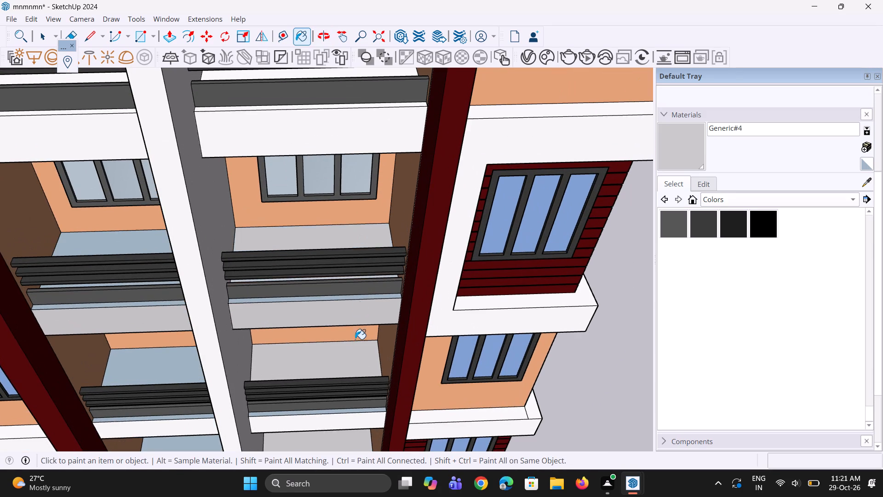
scroll(355, 346, down, 5)
middle_drag(356, 346, 372, 345)
scroll(368, 351, down, 3)
scroll(360, 235, up, 3)
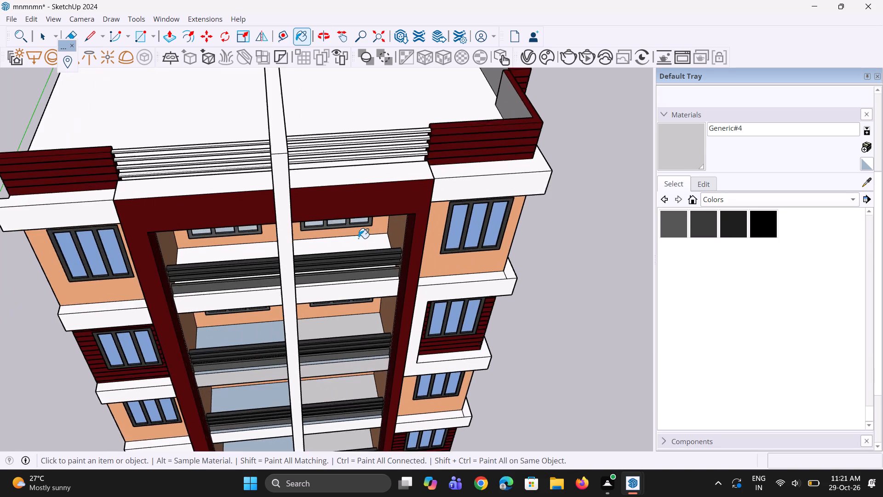
scroll(358, 238, up, 3)
click(361, 239)
Paint the floors of the top, third-level and second-level front balconies in the bay left of the central fin with Generic#4.
scroll(375, 256, down, 4)
middle_drag(283, 271, 317, 285)
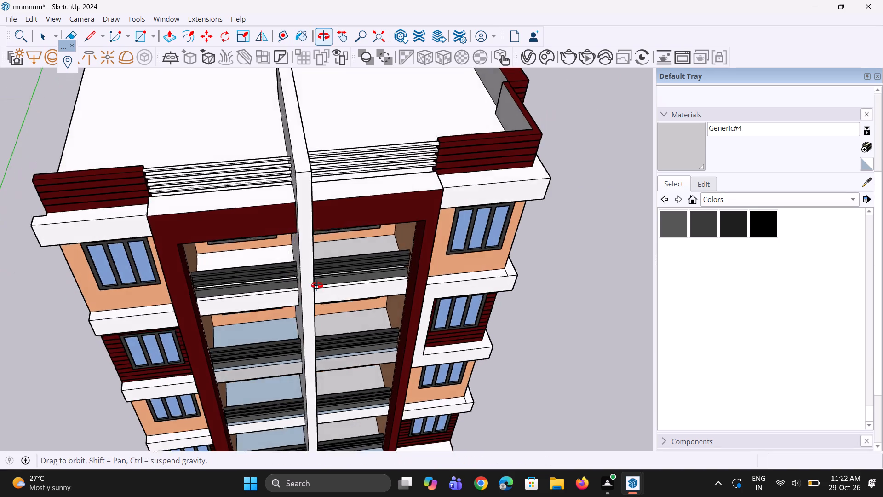
middle_drag(317, 285, 365, 285)
scroll(315, 275, up, 3)
click(308, 274)
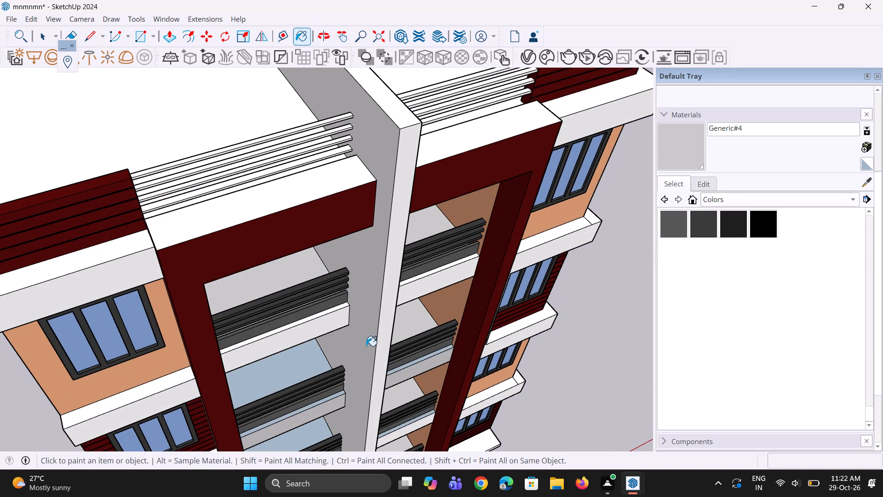
middle_drag(367, 347, 339, 310)
scroll(338, 309, down, 4)
scroll(323, 355, up, 4)
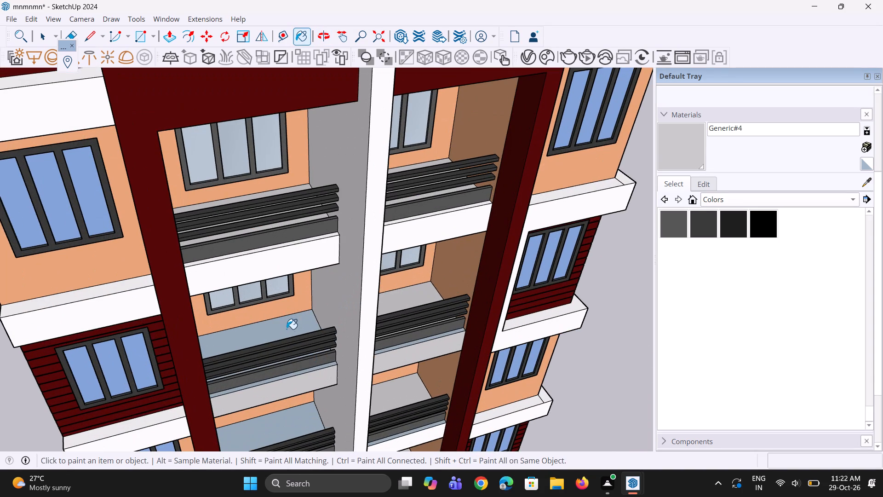
click(287, 331)
scroll(267, 252, down, 8)
middle_drag(279, 299, 268, 295)
scroll(247, 361, up, 6)
click(274, 346)
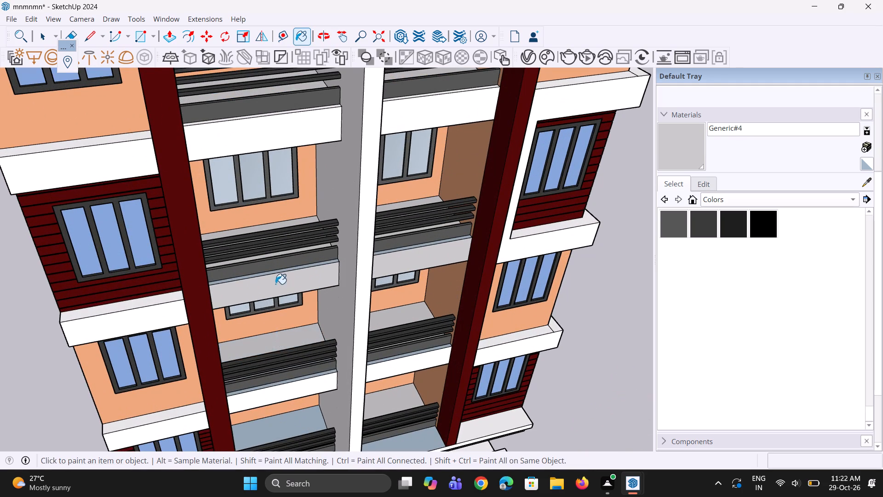
Paint the floor strips outside the parapets of both lowest front balconies with Generic#4.
scroll(275, 284, down, 8)
scroll(318, 389, up, 3)
scroll(262, 356, up, 2)
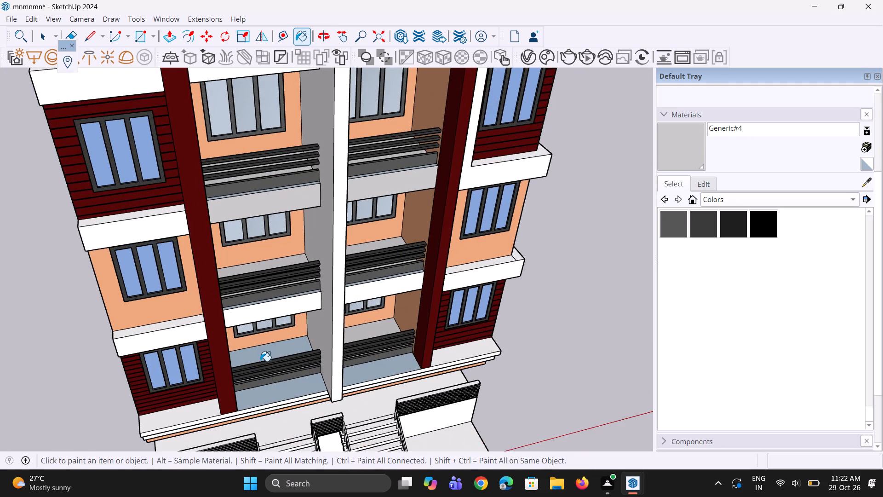
scroll(274, 392, up, 4)
click(275, 390)
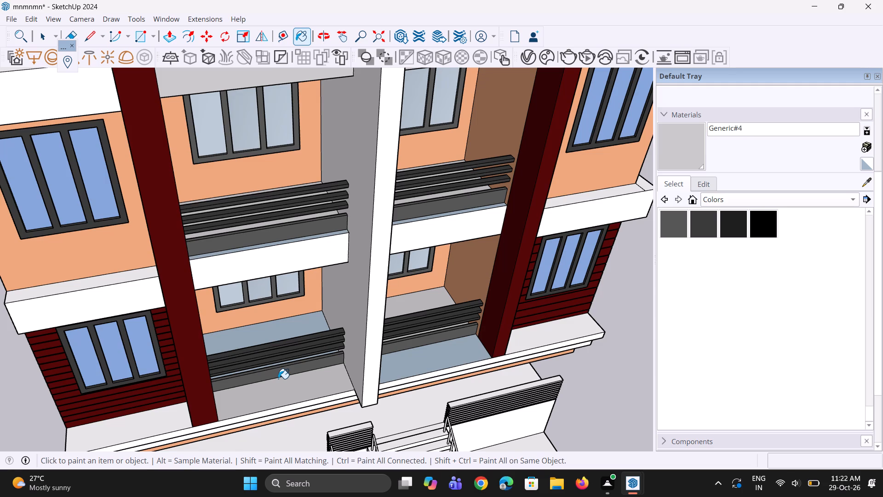
scroll(274, 377, down, 7)
scroll(274, 379, up, 2)
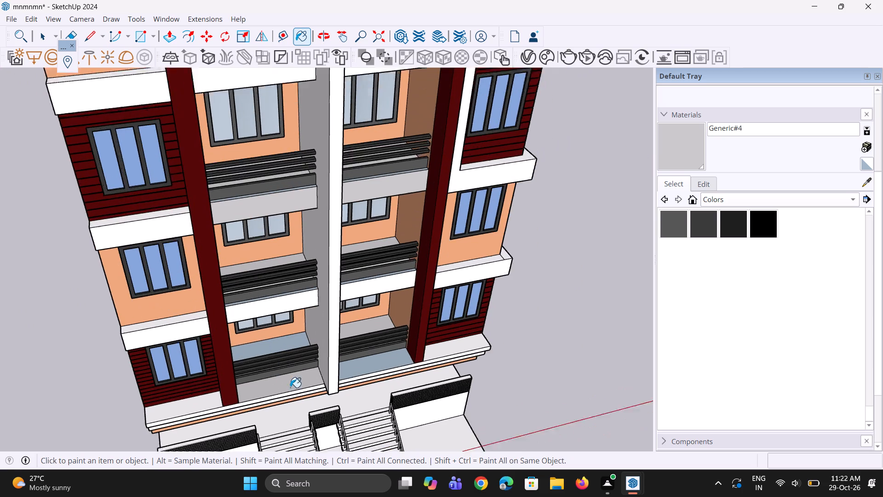
scroll(290, 387, up, 1)
click(361, 364)
Paint the floor behind the railing of the lowest front balcony left of the central fin with Generic#4.
scroll(362, 376, up, 7)
middle_drag(362, 368, 326, 374)
scroll(344, 377, down, 6)
click(241, 331)
scroll(241, 331, up, 3)
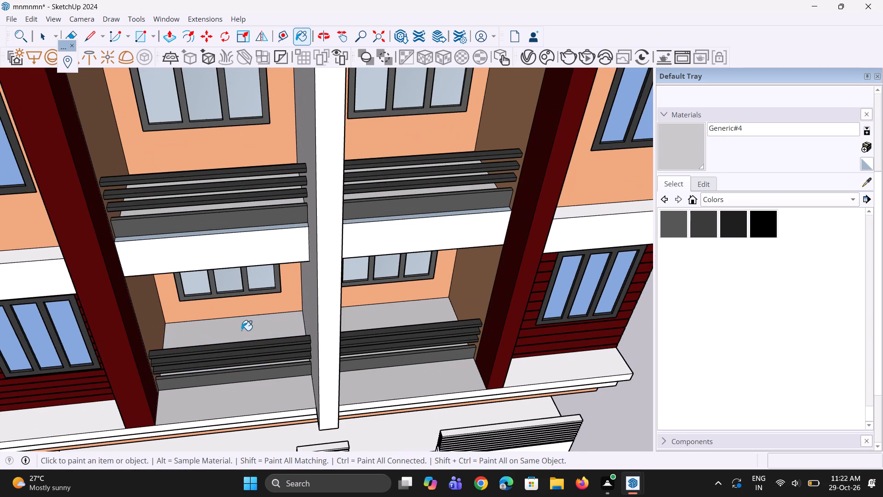
scroll(249, 364, down, 5)
click(256, 387)
scroll(336, 339, up, 3)
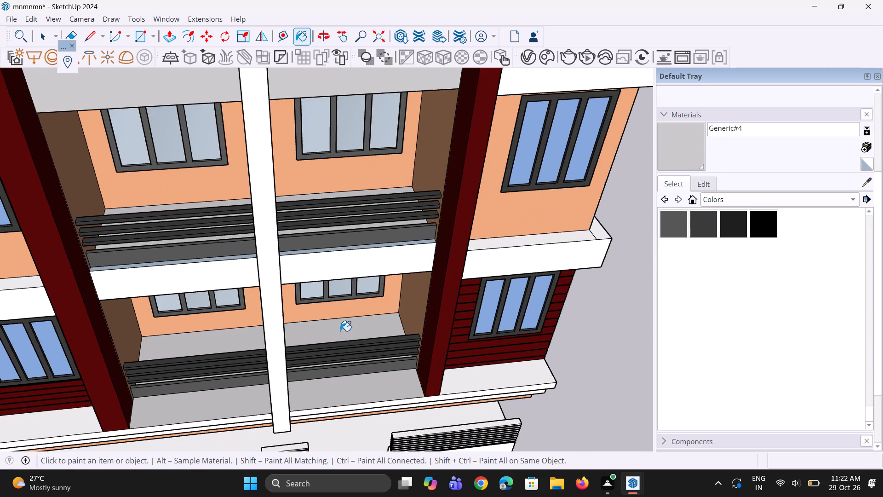
click(340, 331)
Paint the narrow ledge strips outside the parapets of both second-level front balconies with Generic#4.
scroll(263, 387, down, 5)
scroll(251, 331, up, 1)
middle_drag(251, 331, 262, 363)
scroll(240, 304, up, 3)
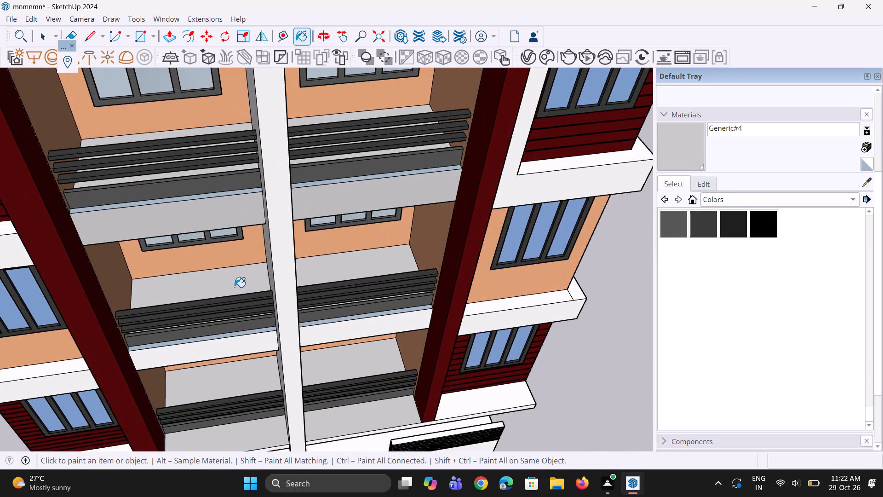
click(235, 287)
scroll(321, 312, up, 7)
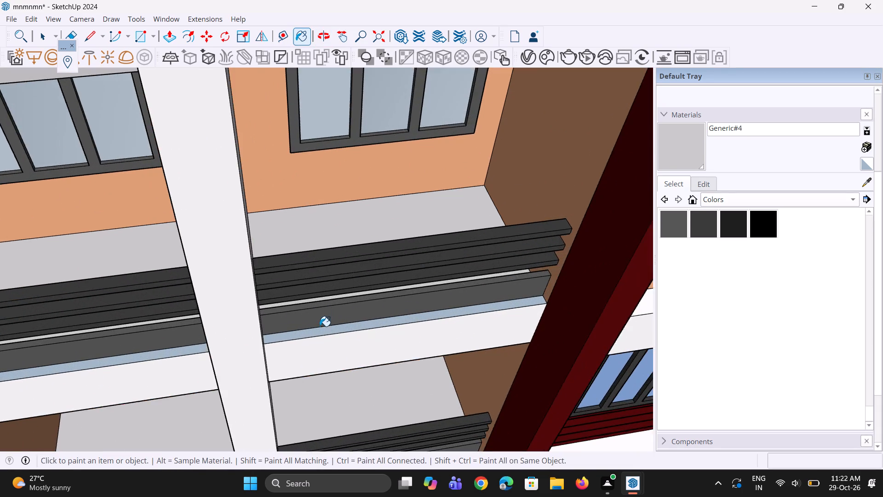
scroll(320, 326, up, 2)
click(318, 332)
scroll(275, 347, up, 5)
middle_drag(134, 362, 183, 345)
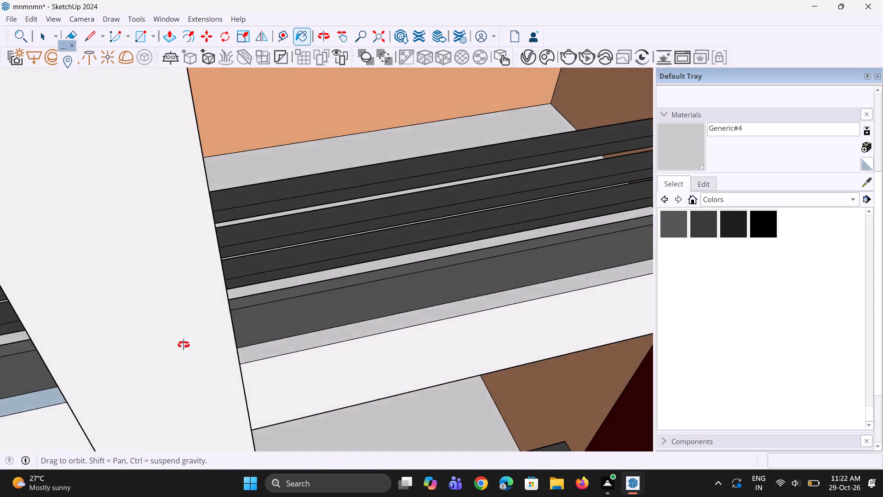
middle_drag(183, 345, 201, 337)
scroll(195, 340, up, 1)
scroll(206, 335, down, 6)
scroll(109, 393, up, 4)
click(116, 430)
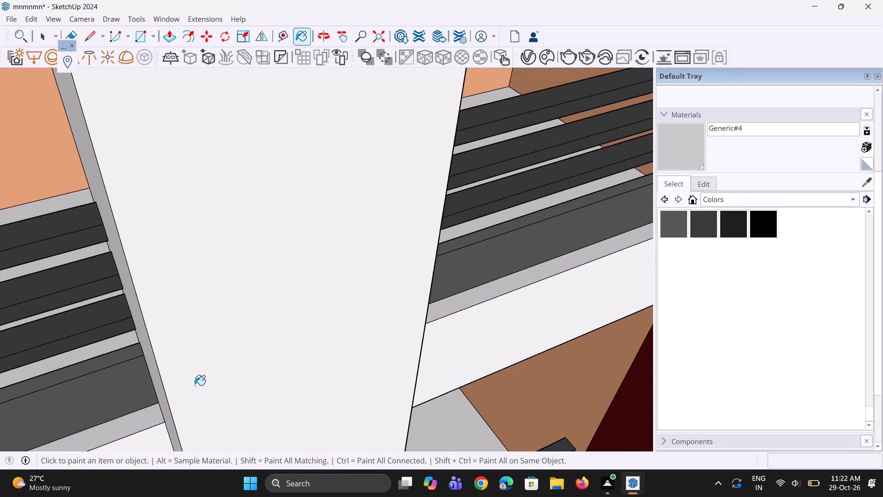
scroll(257, 333, down, 5)
scroll(219, 318, down, 5)
scroll(218, 318, down, 19)
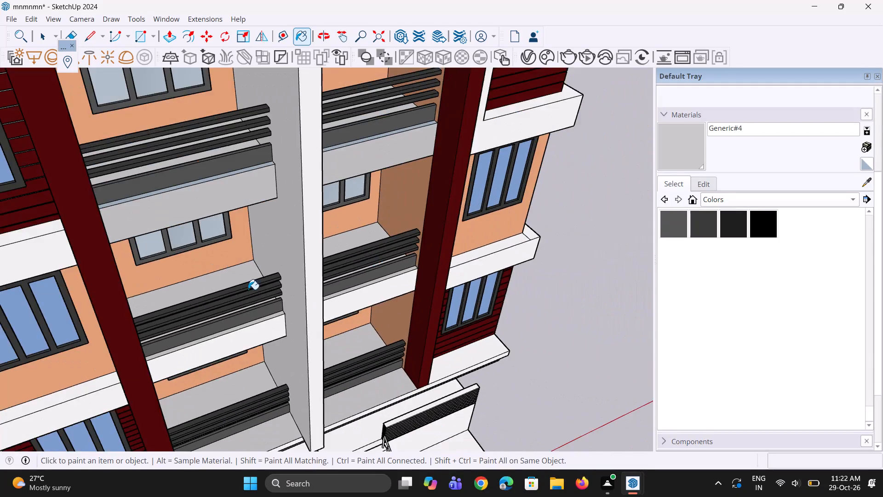
Paint the narrow ledge strips outside the parapets of both third-level front balconies with Generic#4.
scroll(248, 289, down, 5)
middle_drag(472, 240, 404, 268)
scroll(326, 227, up, 14)
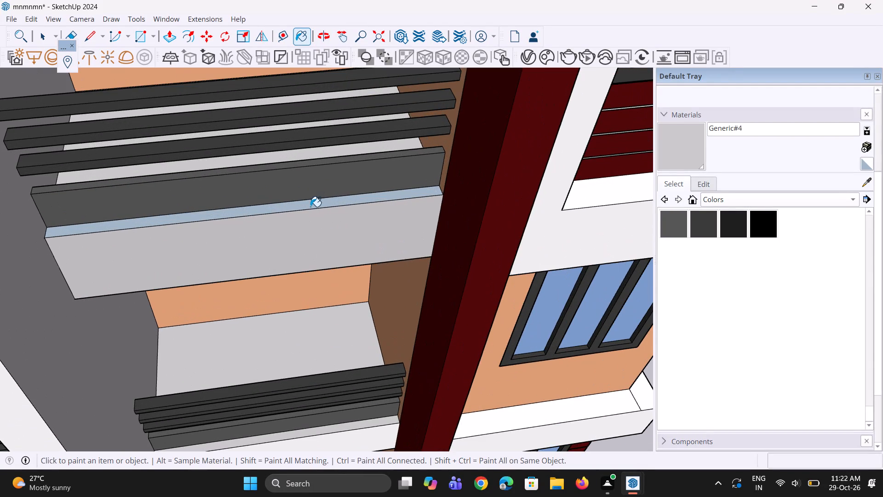
click(310, 207)
scroll(422, 210, down, 10)
scroll(204, 244, up, 6)
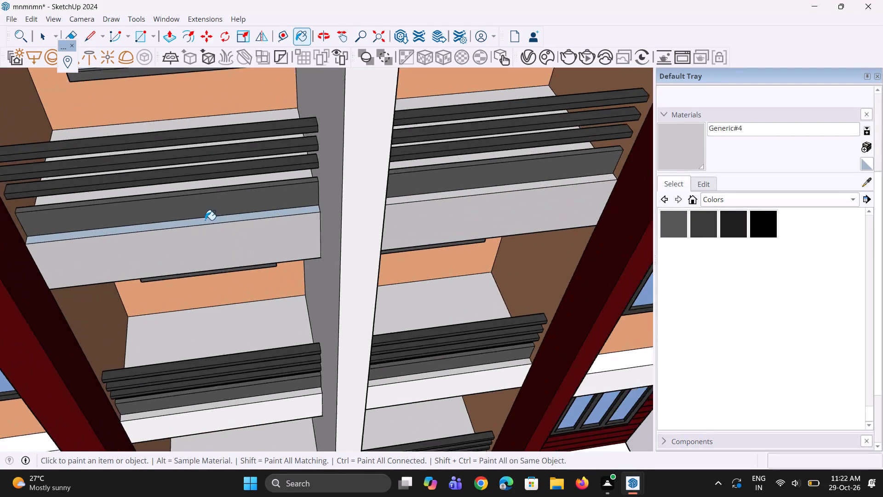
scroll(205, 220, up, 10)
click(205, 220)
right_click(219, 237)
scroll(219, 237, down, 1)
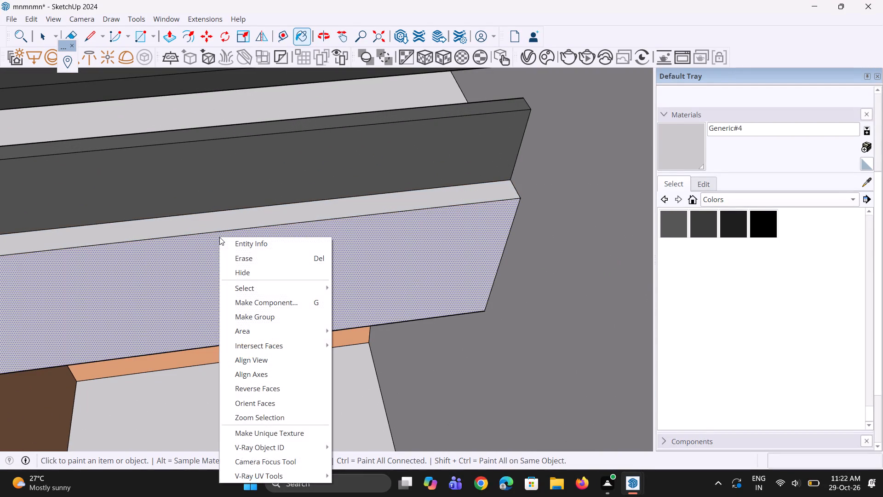
scroll(219, 237, down, 2)
click(223, 231)
scroll(232, 302, down, 11)
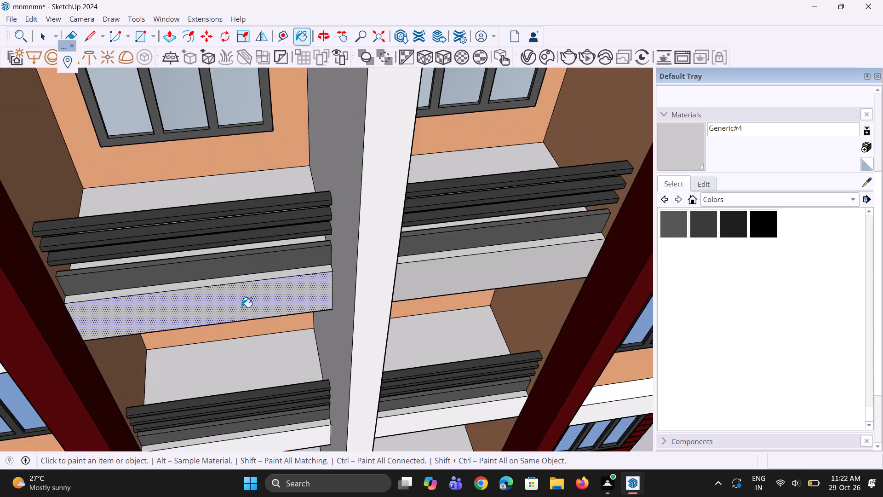
Paint the narrow ledge strips outside the parapets of both top-level front balconies with Generic#4.
scroll(241, 307, down, 10)
scroll(314, 163, up, 12)
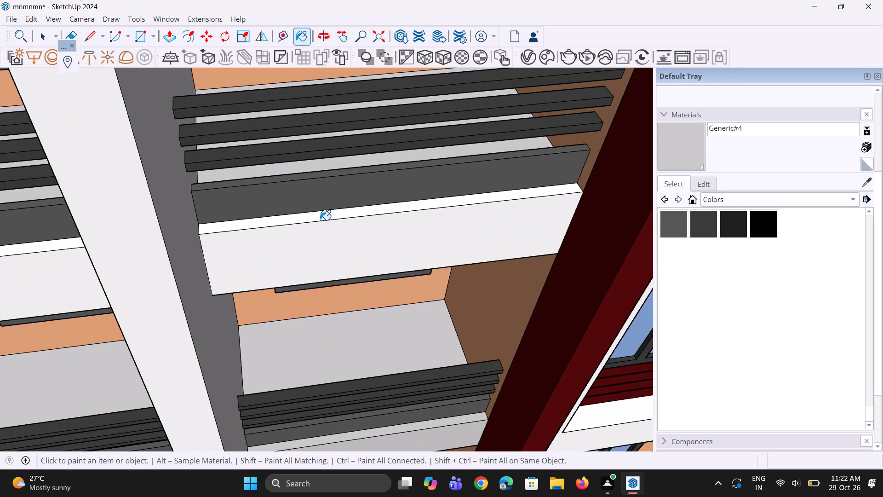
click(321, 220)
click(324, 218)
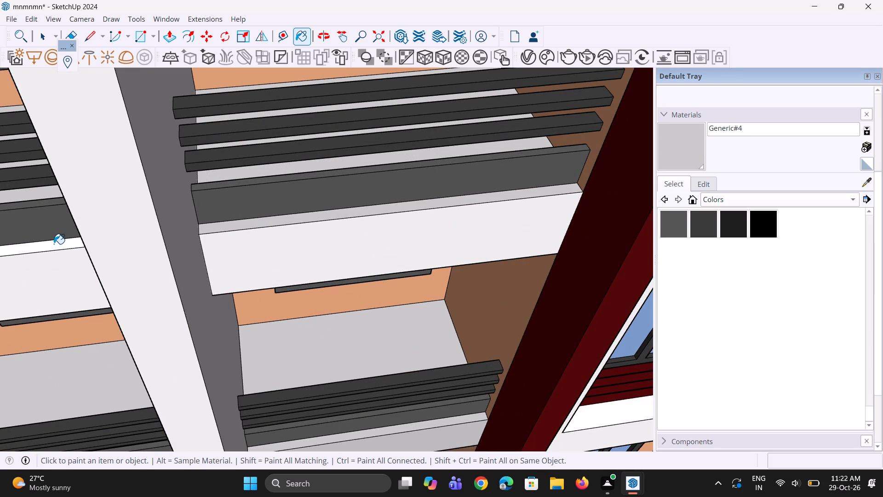
click(54, 244)
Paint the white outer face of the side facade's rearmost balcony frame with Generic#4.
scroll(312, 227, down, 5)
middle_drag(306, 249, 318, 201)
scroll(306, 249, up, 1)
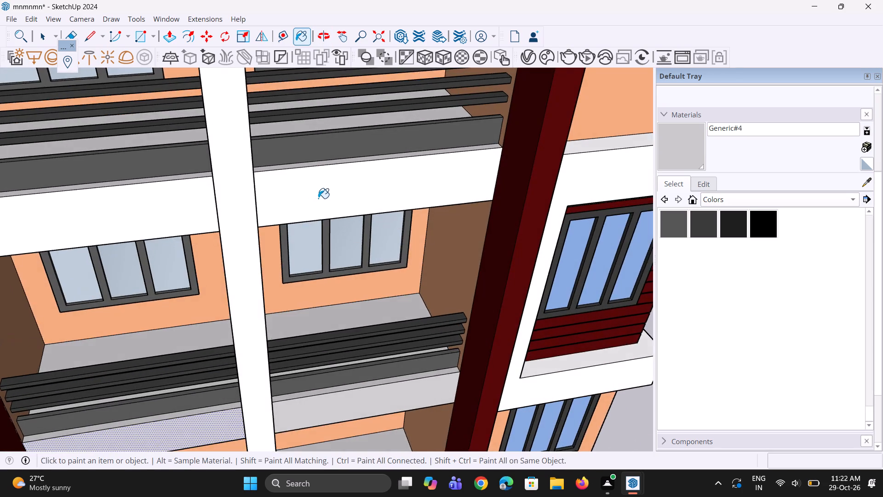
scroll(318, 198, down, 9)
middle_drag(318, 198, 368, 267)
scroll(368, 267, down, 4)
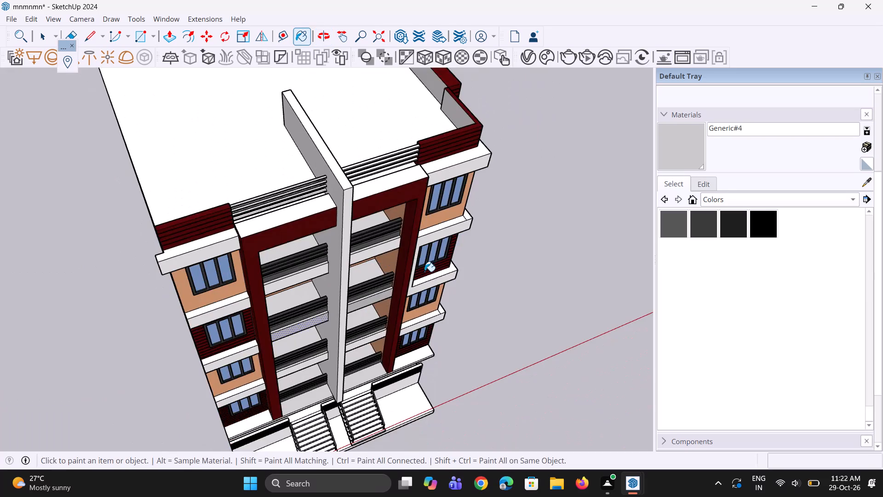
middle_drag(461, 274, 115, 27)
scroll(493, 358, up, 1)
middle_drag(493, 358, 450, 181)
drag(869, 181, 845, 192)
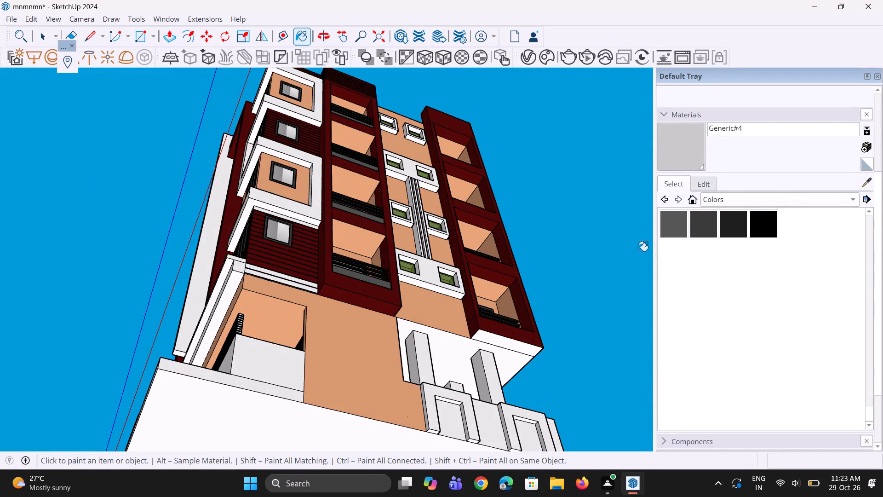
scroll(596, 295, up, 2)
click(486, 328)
Sample the dark red Generic material and paint the rearmost side balcony frame's outer face and its lower edge band with it.
scroll(489, 352, up, 3)
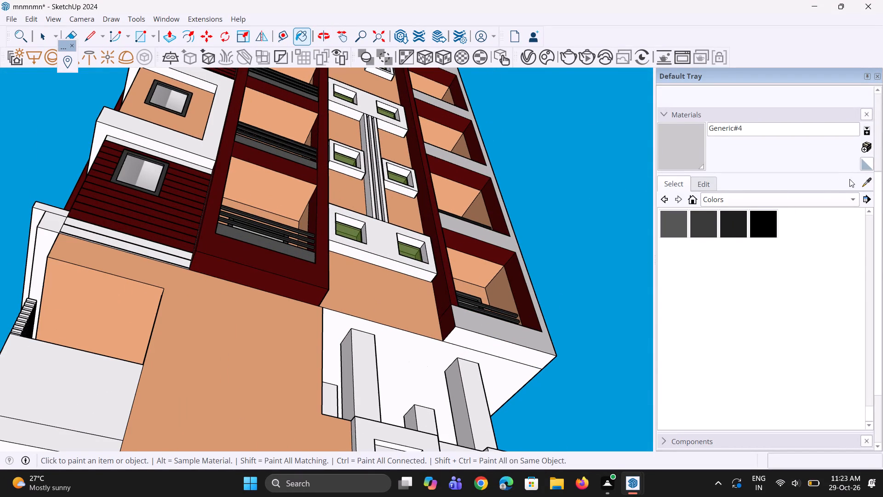
click(868, 183)
scroll(570, 297, up, 3)
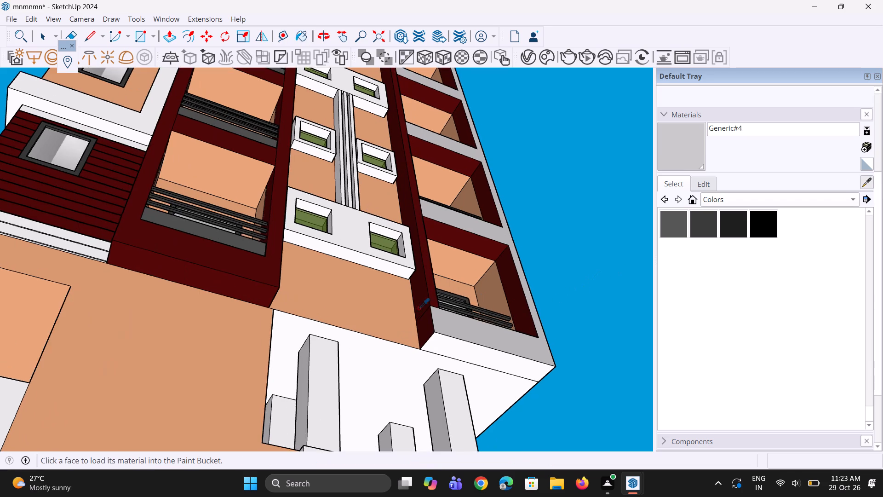
scroll(413, 317, up, 3)
click(425, 295)
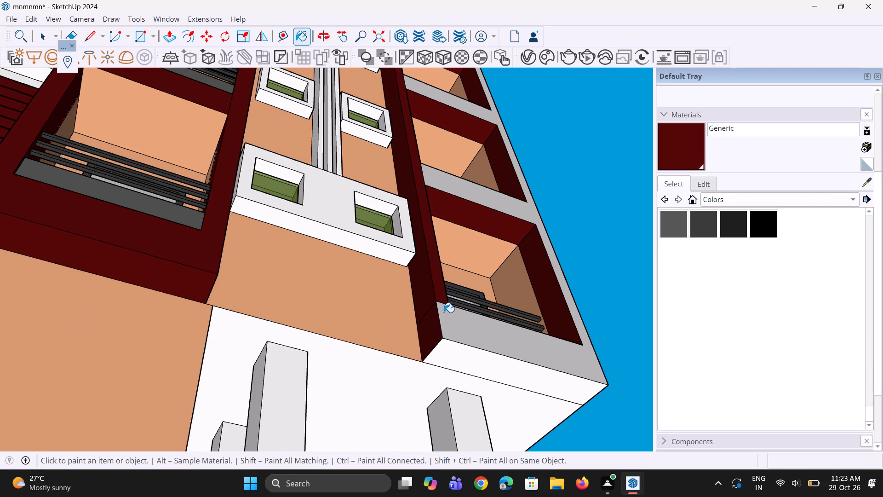
click(452, 322)
scroll(463, 368, up, 3)
click(464, 366)
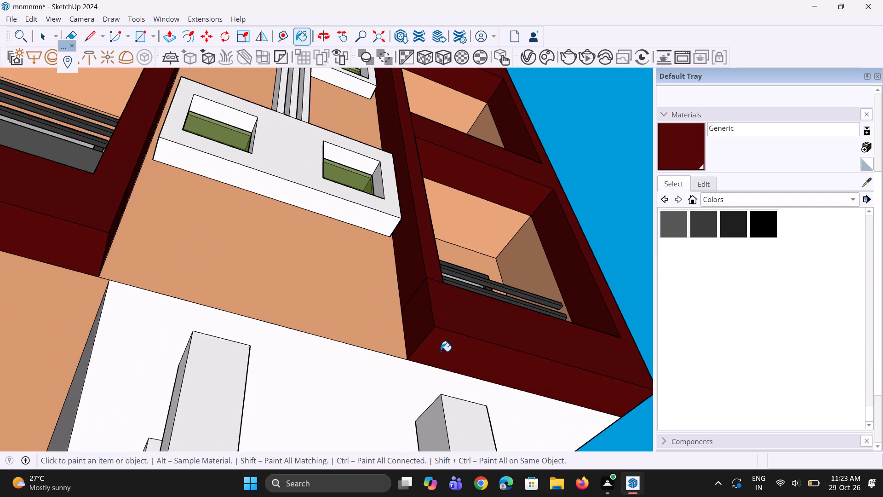
Paint the grey outer bands of both third-level front balconies white with Color M00 and clear the selection.
scroll(368, 335, down, 11)
middle_drag(356, 272, 347, 355)
scroll(373, 256, down, 5)
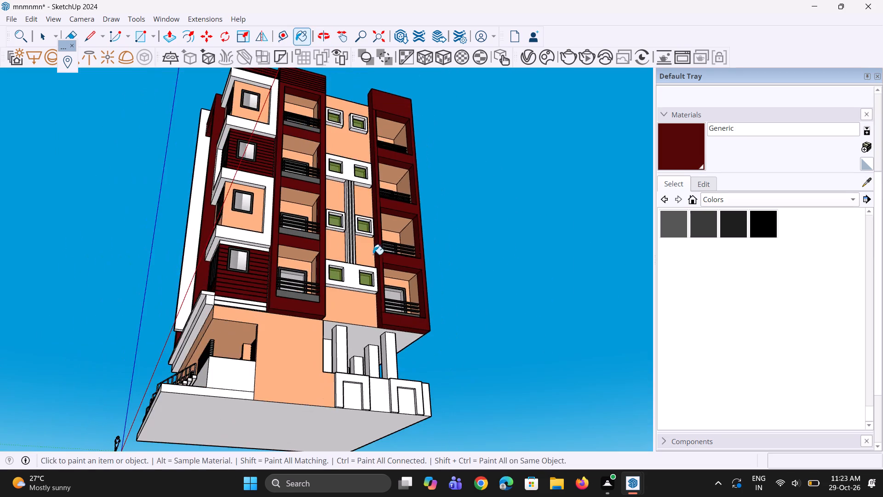
middle_drag(369, 234, 361, 360)
scroll(302, 348, up, 9)
middle_drag(292, 347, 392, 394)
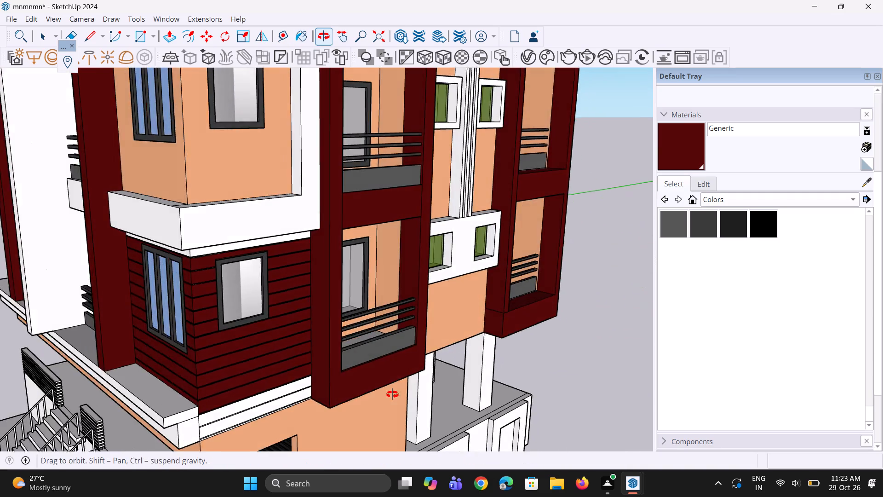
middle_drag(392, 394, 394, 393)
scroll(403, 378, down, 11)
middle_drag(268, 350, 373, 300)
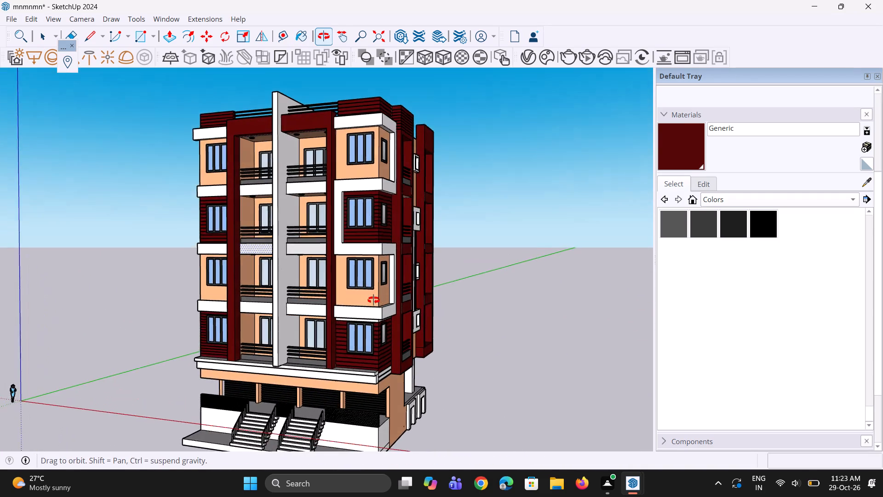
middle_drag(373, 300, 373, 301)
scroll(373, 301, up, 1)
scroll(727, 247, up, 2)
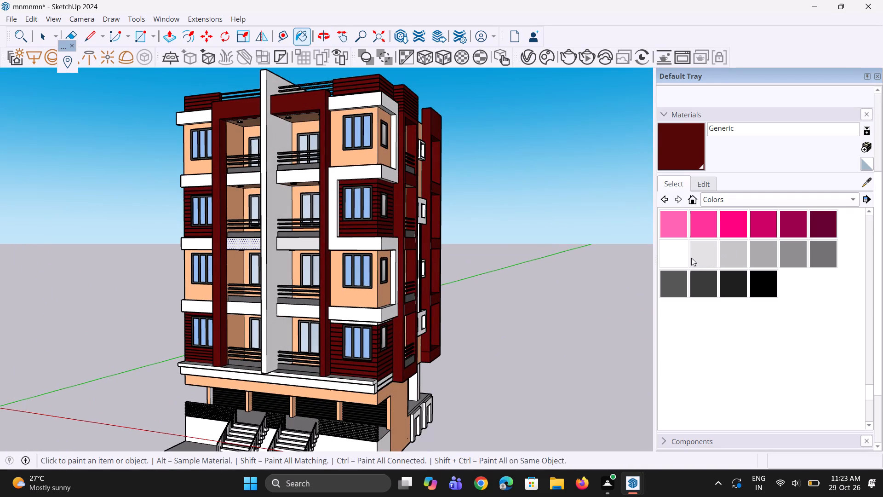
click(686, 258)
scroll(260, 234, up, 6)
click(335, 249)
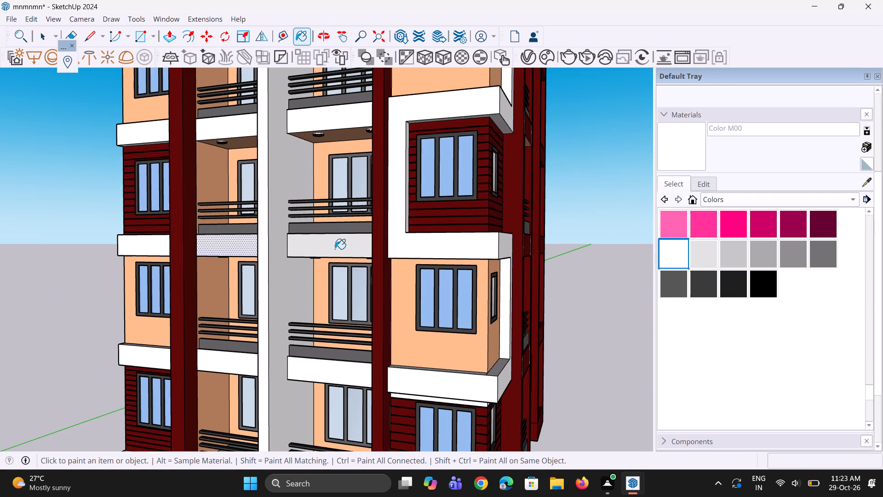
scroll(214, 256, up, 3)
click(226, 245)
scroll(249, 265, down, 5)
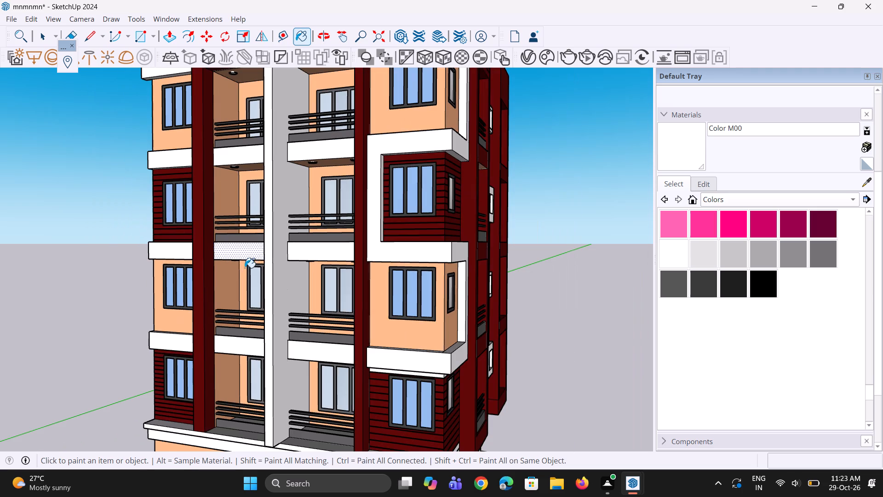
key(space)
key(space)
triple_click(70, 233)
click(70, 233)
Examine the front balconies' outer bands, floors and ledges for correct materials.
scroll(211, 263, up, 8)
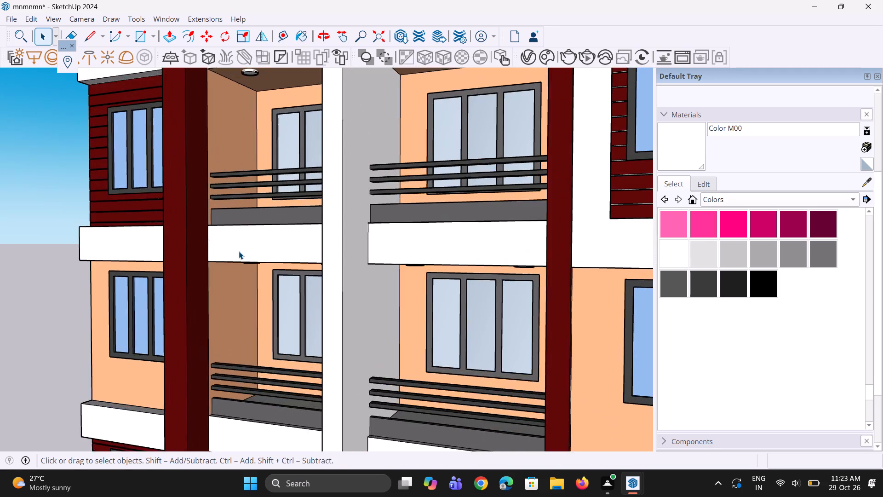
scroll(239, 251, up, 3)
middle_drag(268, 258, 272, 294)
scroll(281, 270, down, 5)
middle_drag(308, 254, 392, 186)
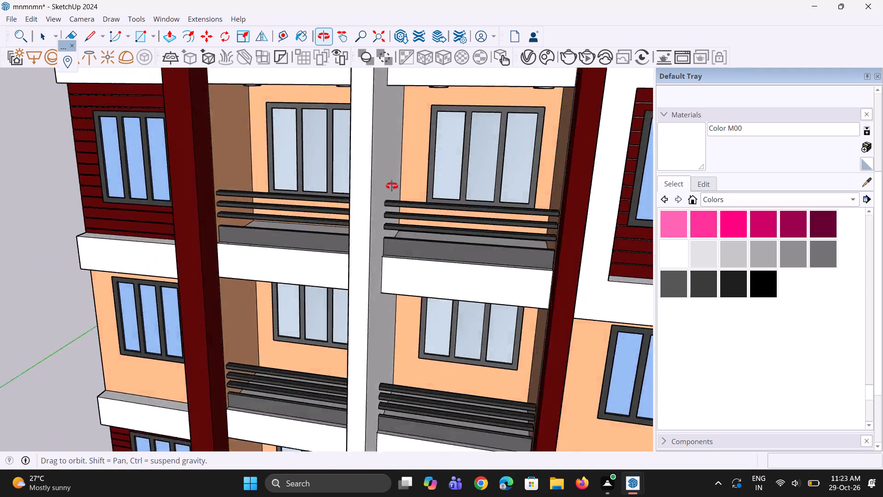
middle_drag(392, 186, 372, 120)
scroll(314, 200, down, 5)
middle_drag(336, 172, 412, 291)
scroll(321, 221, down, 3)
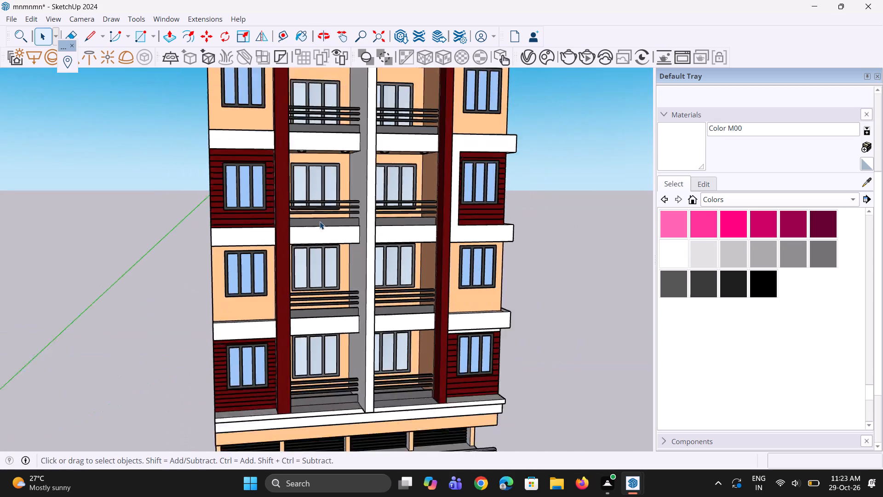
Copy the roof edge above the blank side wall 8" inward to mark out a parapet strip.
scroll(320, 221, down, 7)
middle_drag(237, 145, 687, 277)
scroll(267, 233, up, 1)
scroll(203, 189, up, 3)
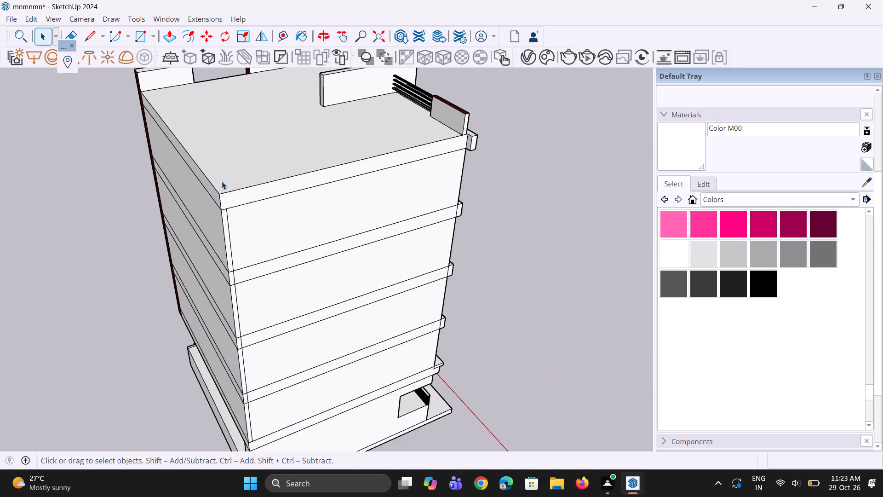
scroll(222, 181, up, 4)
click(274, 181)
middle_drag(255, 197, 300, 245)
scroll(300, 250, down, 2)
scroll(407, 188, up, 2)
scroll(503, 167, up, 6)
key(m)
scroll(550, 153, up, 2)
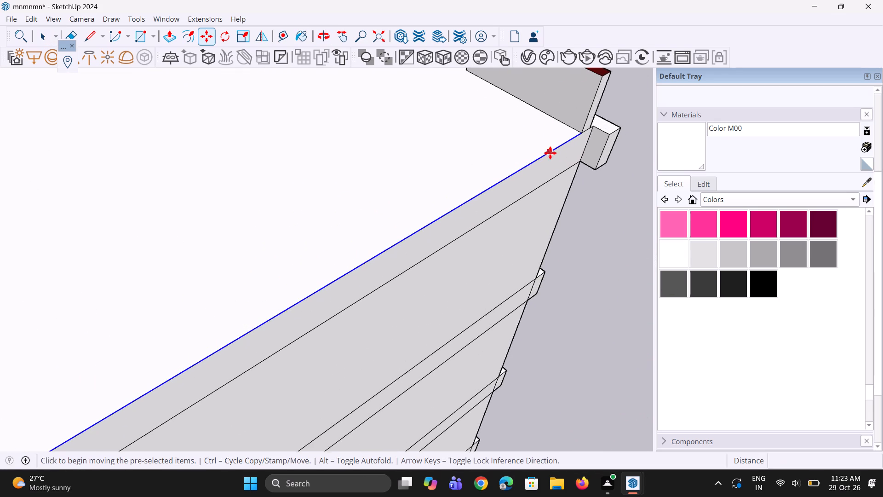
click(581, 133)
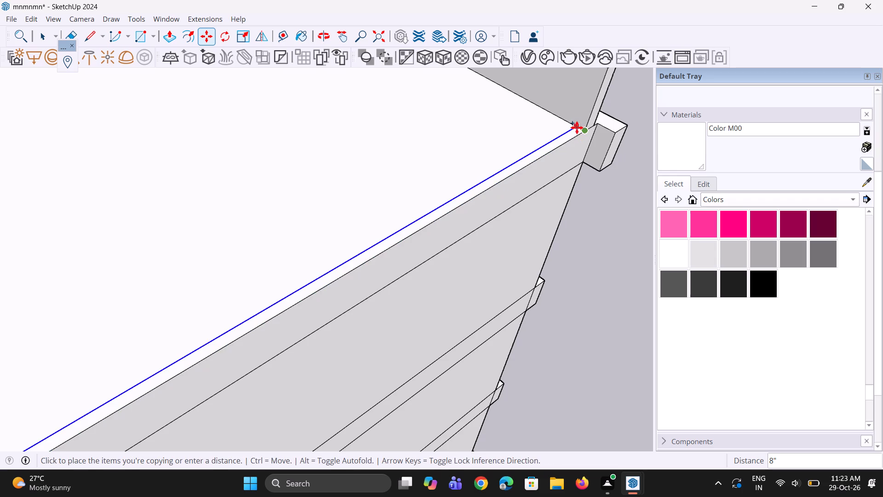
click(572, 125)
Push/Pull the 8" roof strip up 4' 7 13/16" to the top of the existing front parapet.
scroll(571, 125, up, 3)
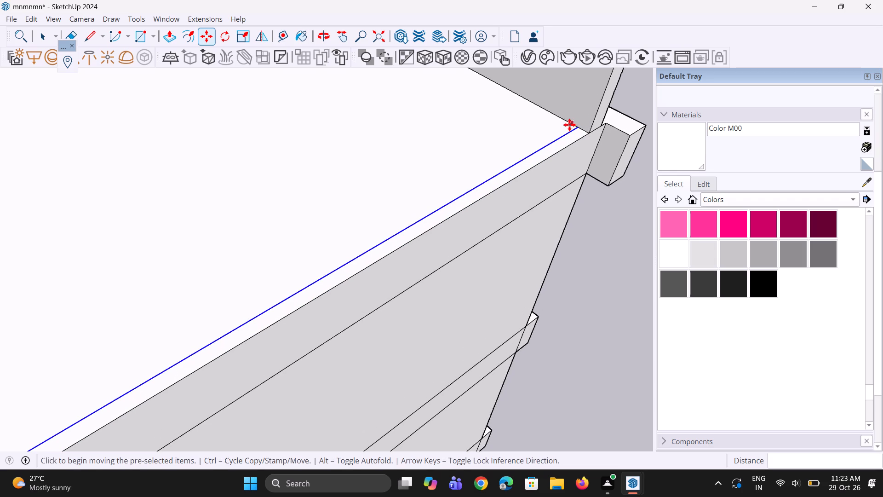
key(p)
click(562, 144)
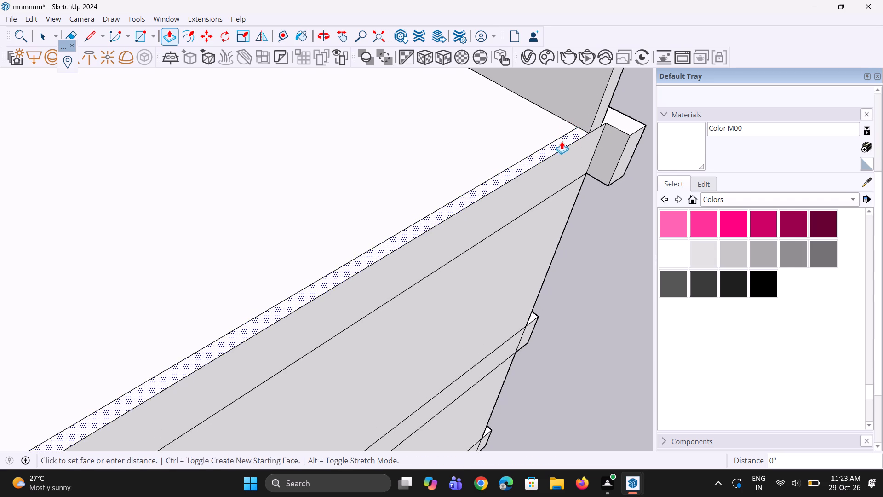
scroll(561, 132, down, 2)
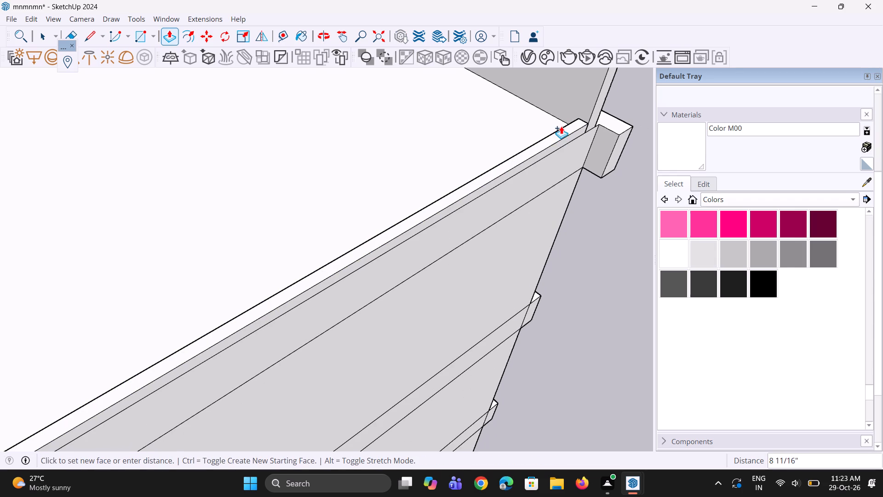
scroll(561, 121, down, 6)
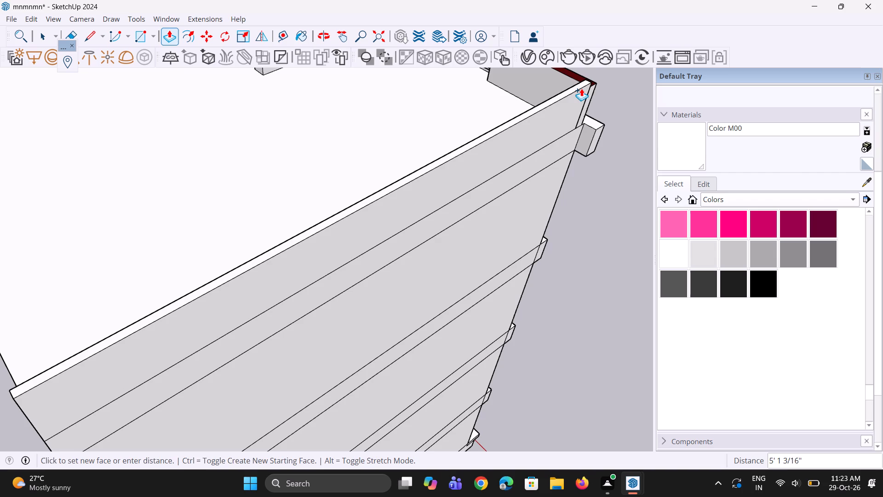
middle_drag(585, 88, 452, 100)
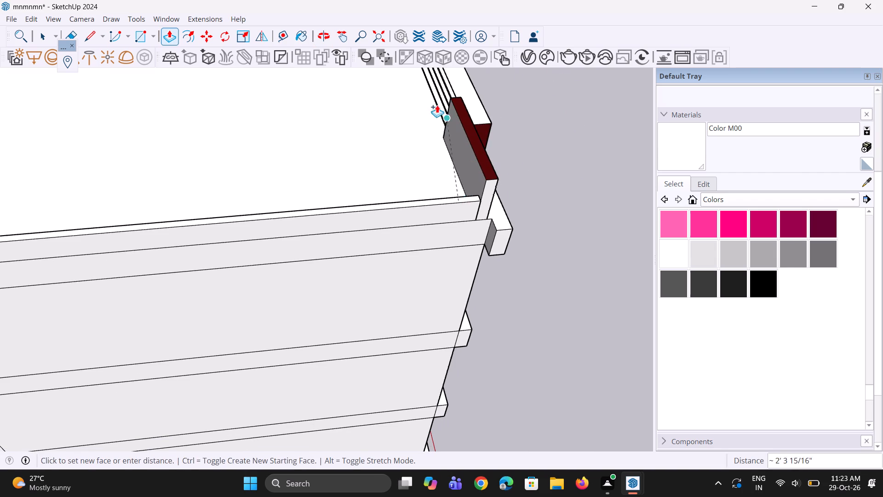
click(493, 179)
Copy the inner vertical edge at the side parapet's open end about 7" along its roof-facing face to mark a wall strip.
scroll(477, 167, down, 10)
middle_drag(160, 280, 235, 272)
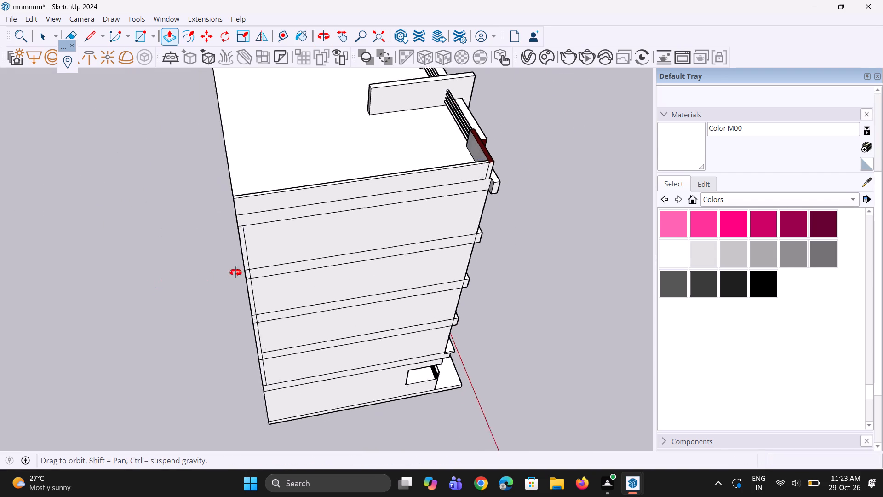
middle_drag(235, 272, 603, 279)
middle_drag(469, 295, 540, 277)
scroll(337, 349, down, 4)
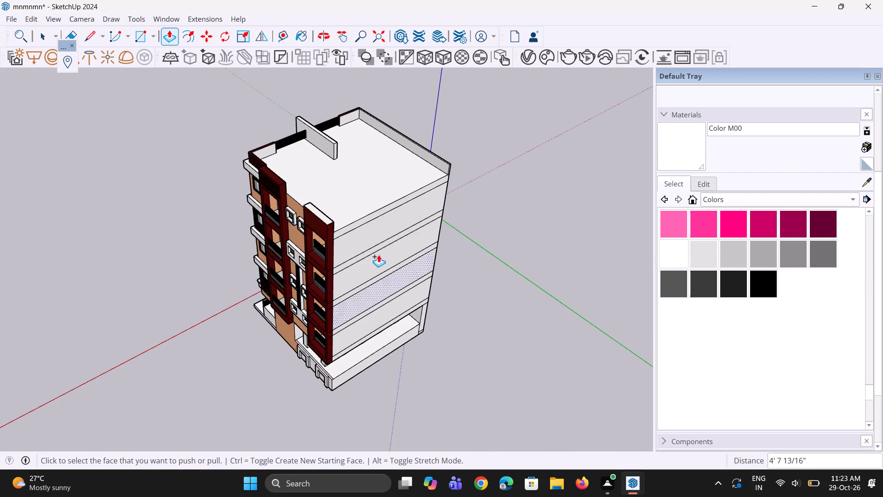
middle_drag(384, 215, 378, 137)
scroll(409, 129, up, 7)
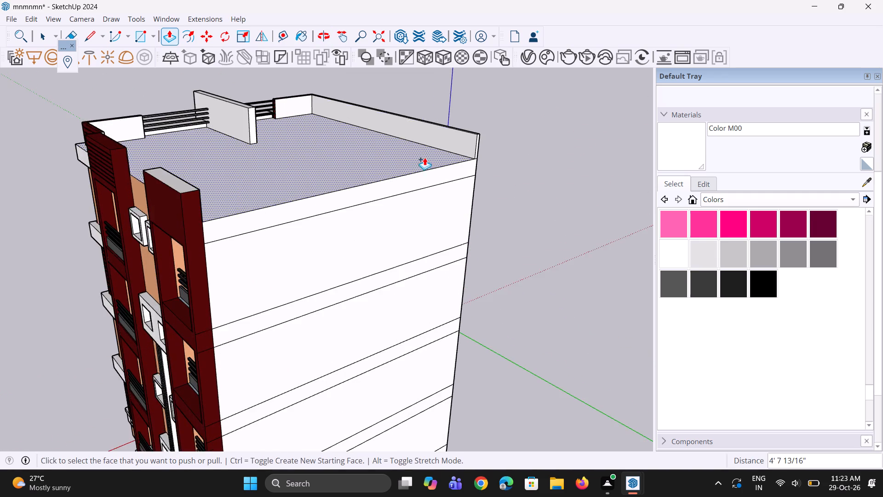
scroll(424, 159, up, 3)
middle_drag(424, 159, 449, 174)
key(space)
key(space)
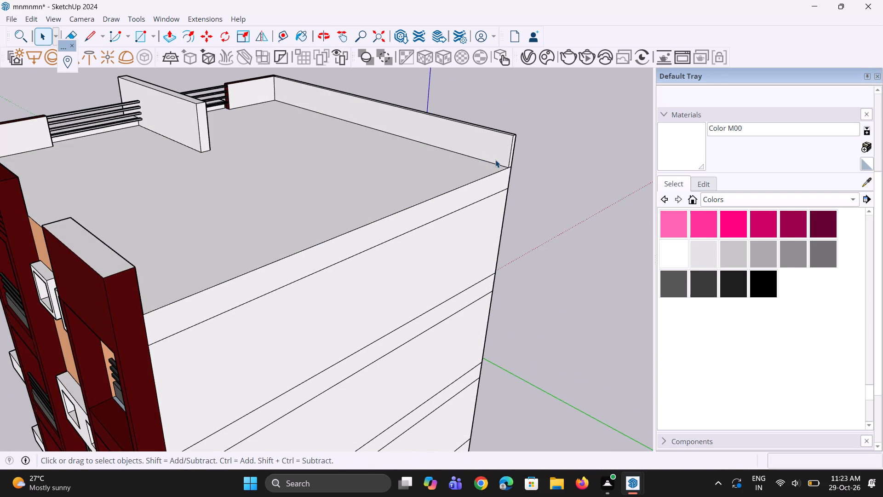
scroll(495, 160, up, 5)
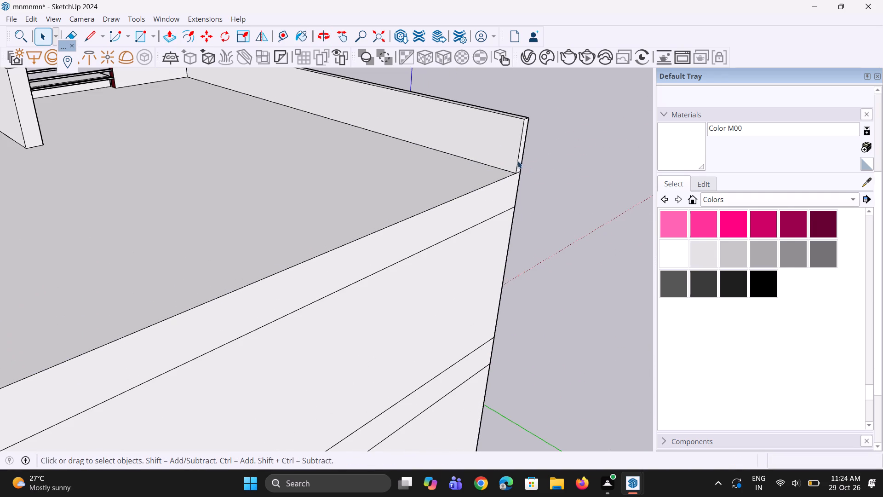
click(516, 160)
scroll(517, 139, up, 3)
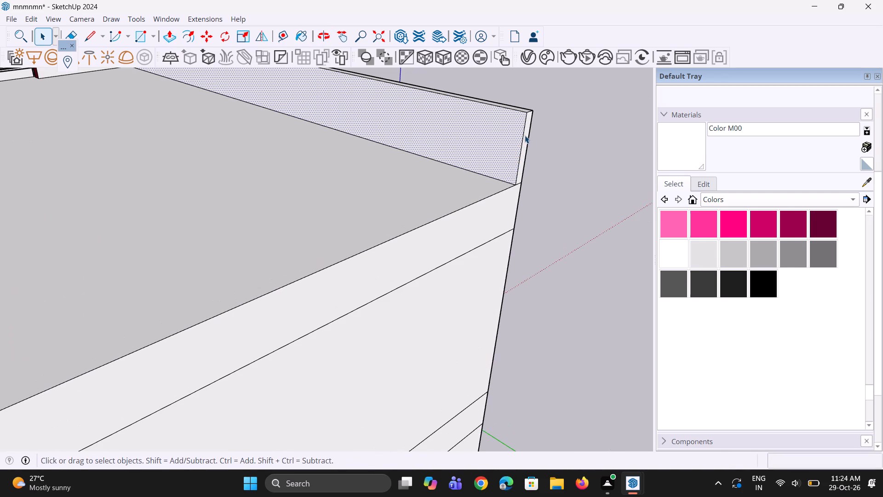
click(523, 134)
scroll(512, 200, down, 4)
scroll(510, 144, up, 4)
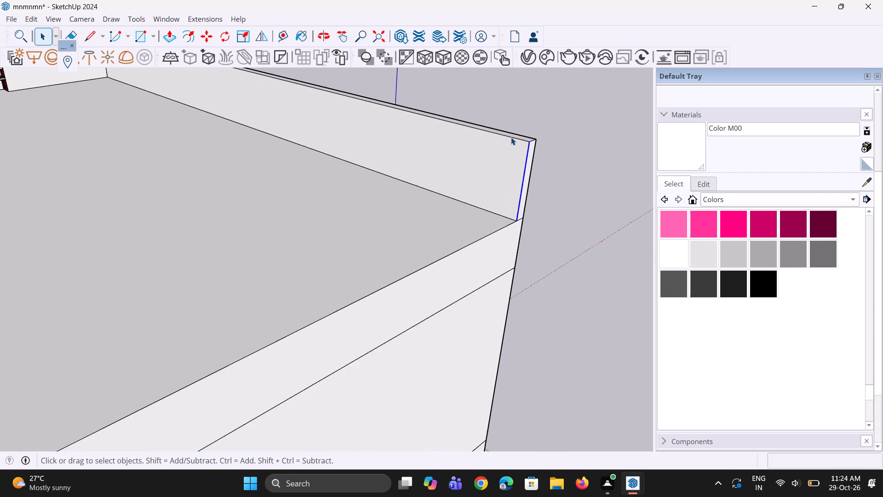
scroll(511, 137, up, 2)
key(m)
scroll(521, 113, up, 4)
scroll(528, 193, down, 1)
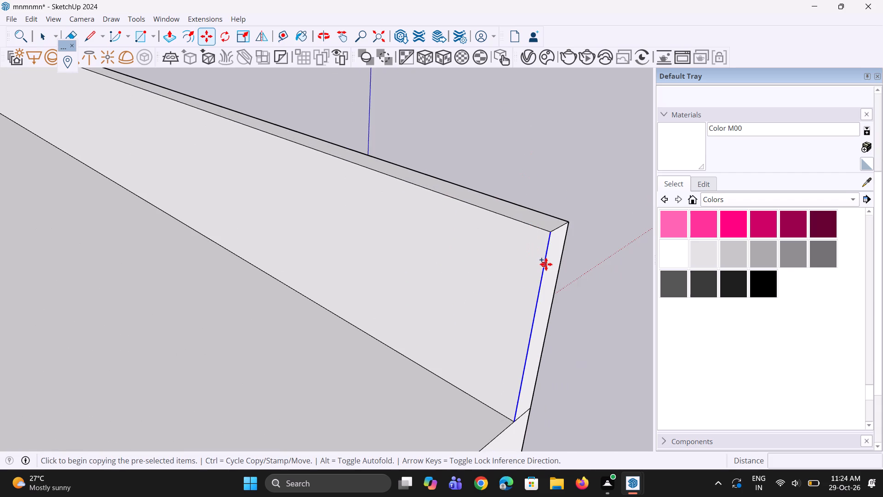
click(548, 234)
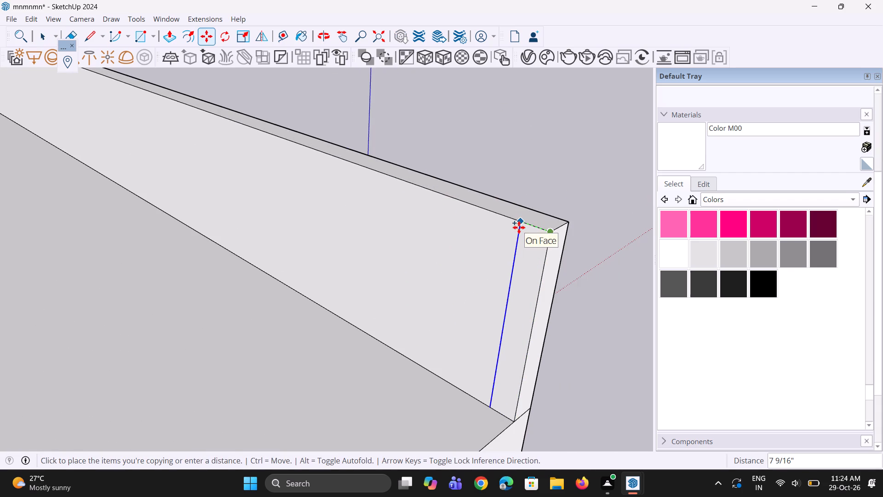
click(521, 229)
Push/Pull the narrow strip 56' 1 3/4" along the adjoining open roof edge to the dark-red parapet block.
key(p)
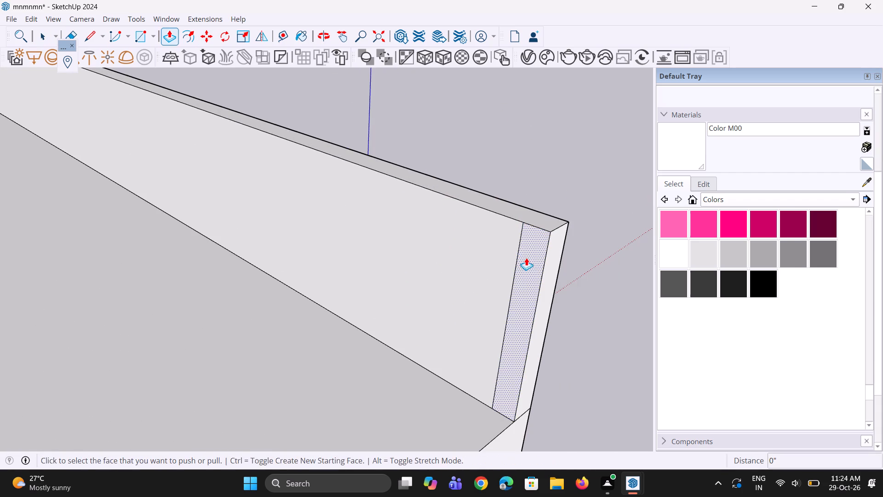
click(526, 258)
scroll(504, 268, down, 10)
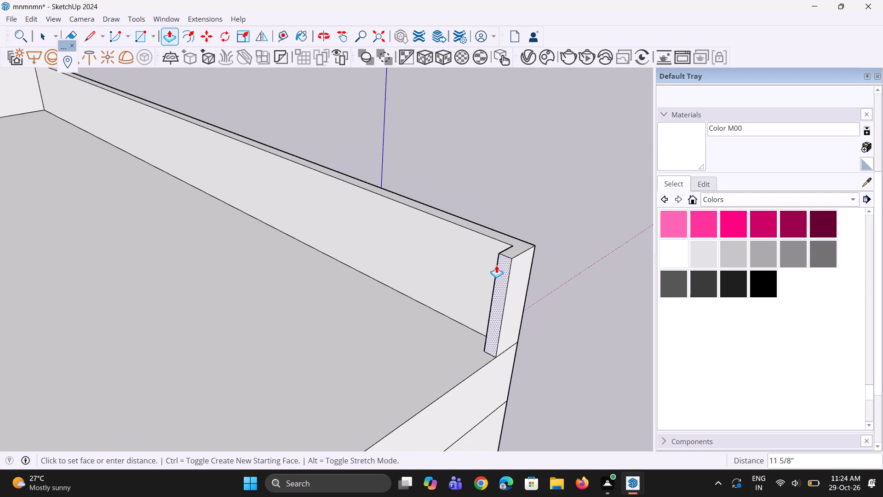
scroll(496, 265, down, 17)
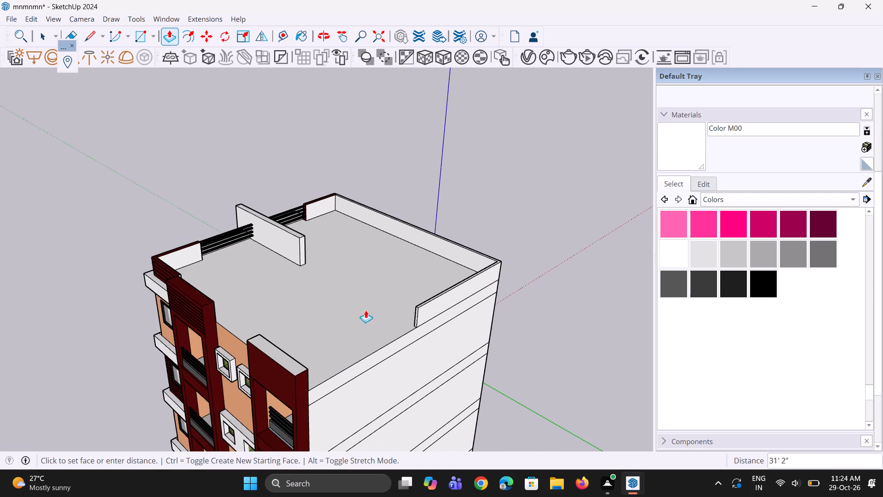
click(298, 367)
Push/Pull the roof-facing face of the original side parapet by 2 13/16".
middle_drag(307, 364, 479, 374)
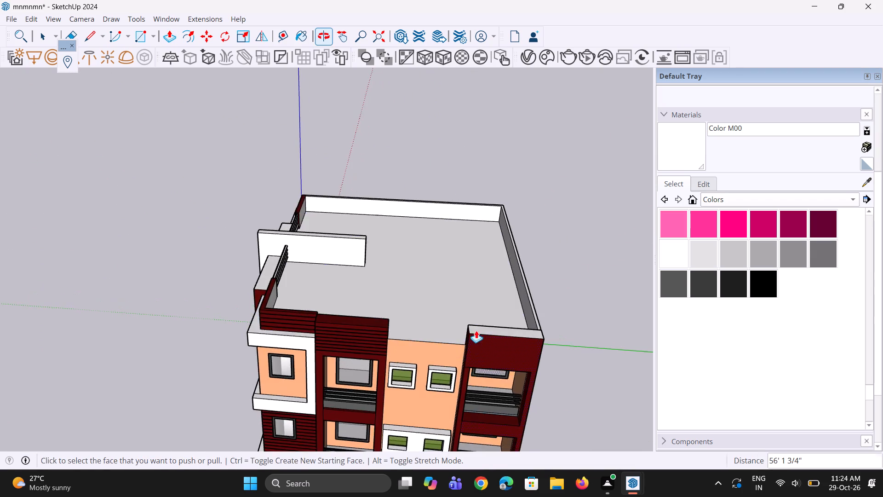
scroll(481, 262, up, 2)
scroll(472, 191, up, 8)
click(468, 205)
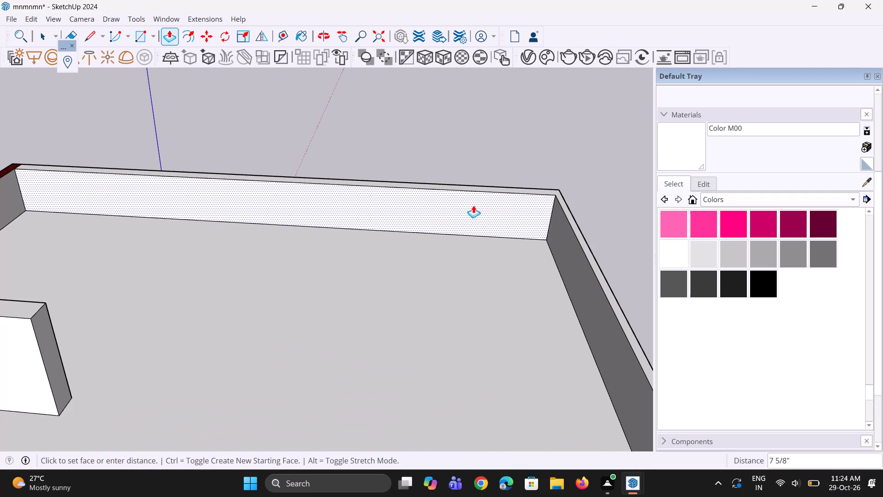
click(473, 205)
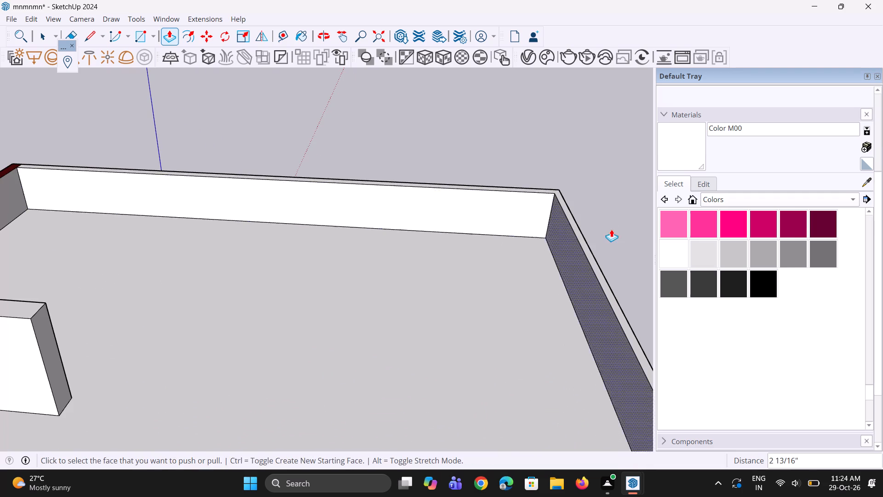
Save the model.
middle_drag(611, 230, 480, 255)
scroll(513, 247, up, 1)
scroll(409, 236, down, 3)
middle_drag(407, 236, 379, 236)
key(ctrl+s)
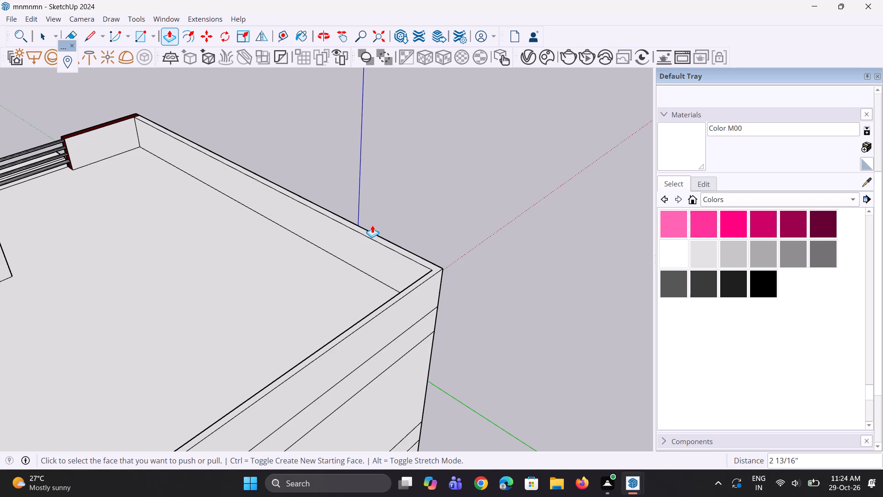
Sample the dark-red Generic material from the corner parapet's top and paint the narrow end strip beside the side parapet.
scroll(368, 225, down, 3)
middle_drag(296, 225, 221, 224)
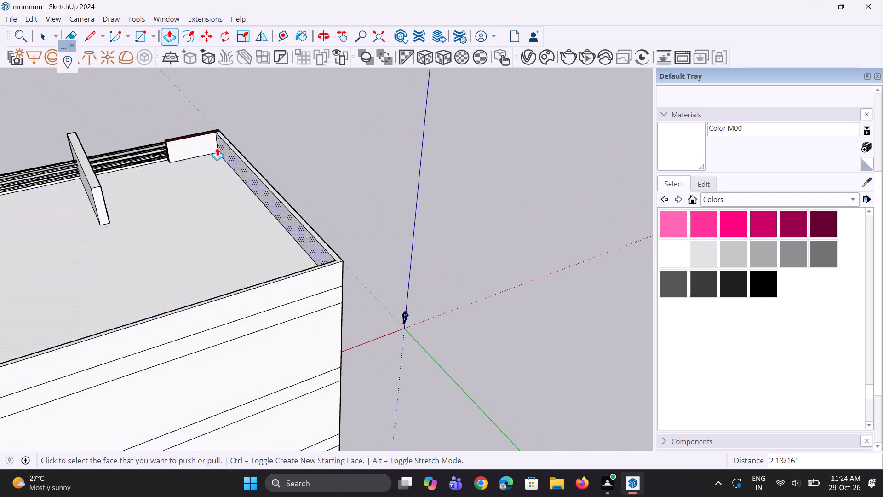
scroll(215, 146, up, 7)
middle_drag(529, 178, 337, 179)
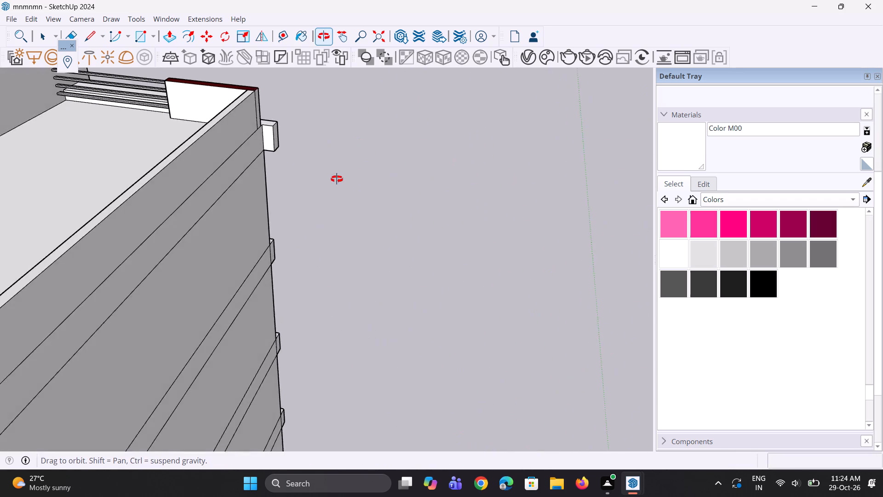
middle_drag(337, 179, 446, 199)
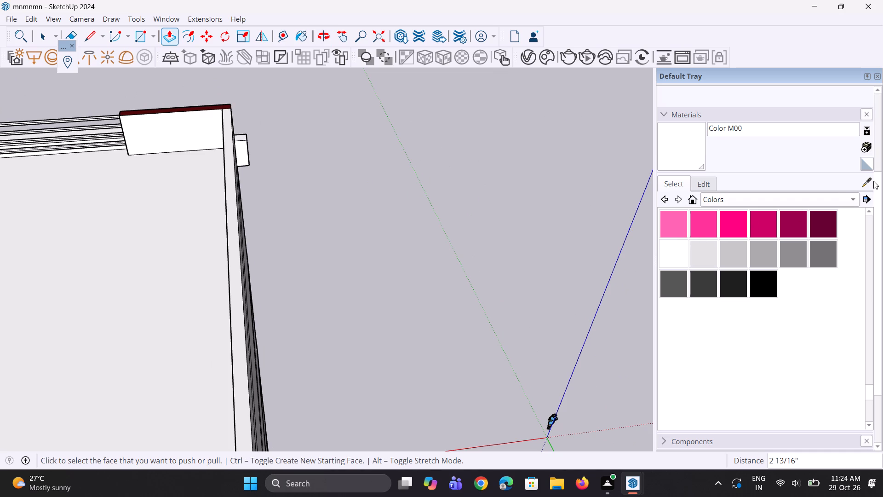
click(873, 181)
scroll(405, 123, up, 3)
scroll(146, 94, up, 5)
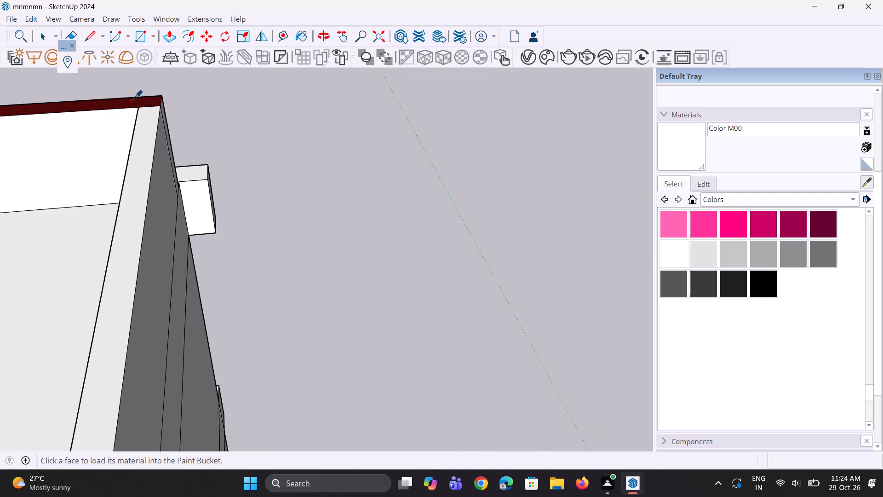
click(131, 101)
middle_drag(169, 146, 130, 152)
scroll(164, 127, up, 2)
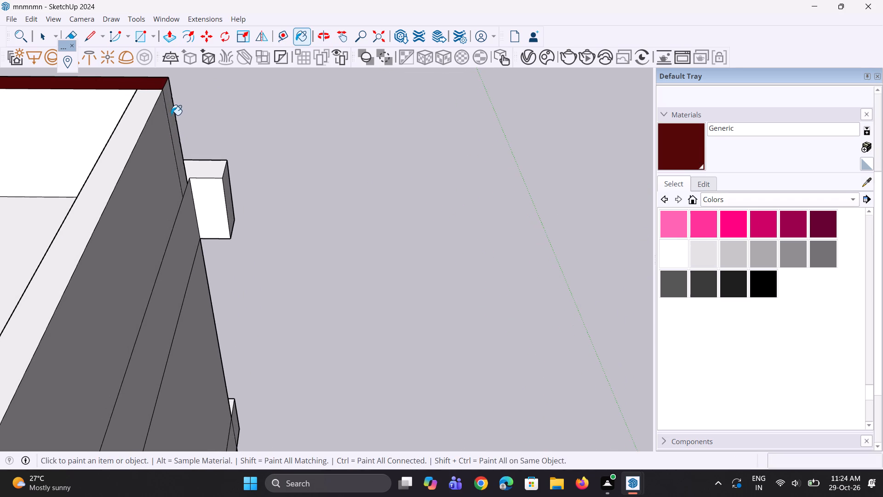
click(171, 115)
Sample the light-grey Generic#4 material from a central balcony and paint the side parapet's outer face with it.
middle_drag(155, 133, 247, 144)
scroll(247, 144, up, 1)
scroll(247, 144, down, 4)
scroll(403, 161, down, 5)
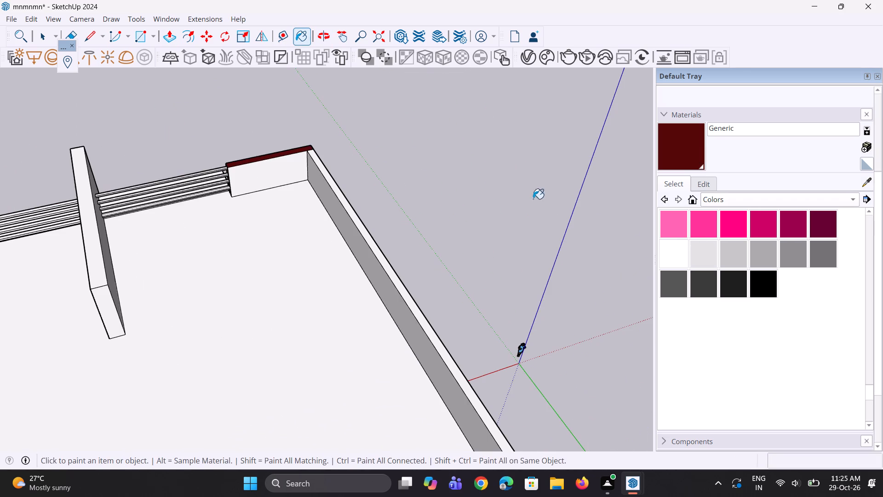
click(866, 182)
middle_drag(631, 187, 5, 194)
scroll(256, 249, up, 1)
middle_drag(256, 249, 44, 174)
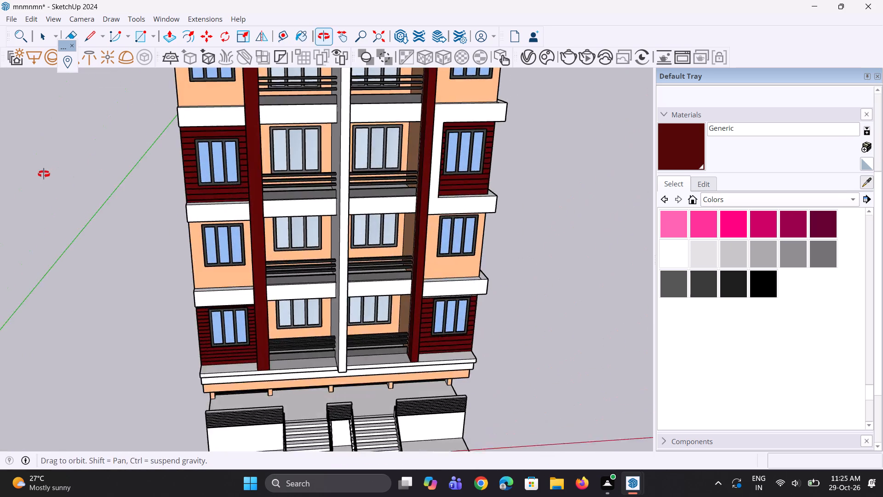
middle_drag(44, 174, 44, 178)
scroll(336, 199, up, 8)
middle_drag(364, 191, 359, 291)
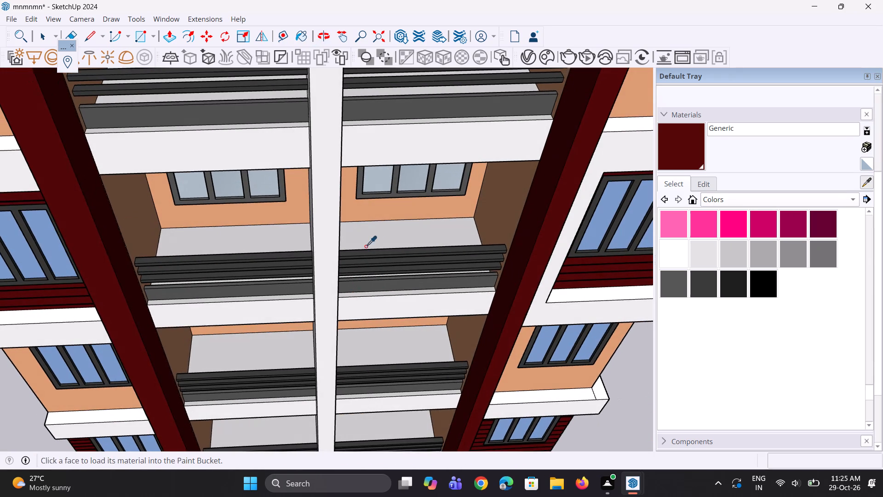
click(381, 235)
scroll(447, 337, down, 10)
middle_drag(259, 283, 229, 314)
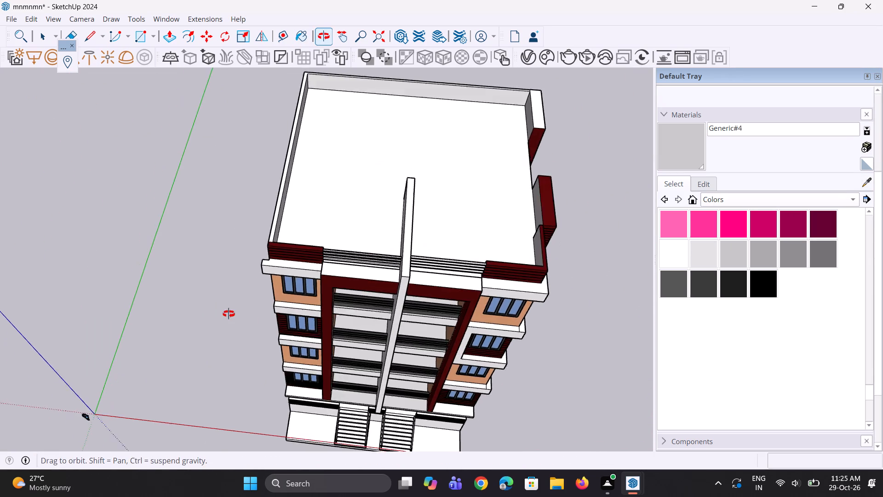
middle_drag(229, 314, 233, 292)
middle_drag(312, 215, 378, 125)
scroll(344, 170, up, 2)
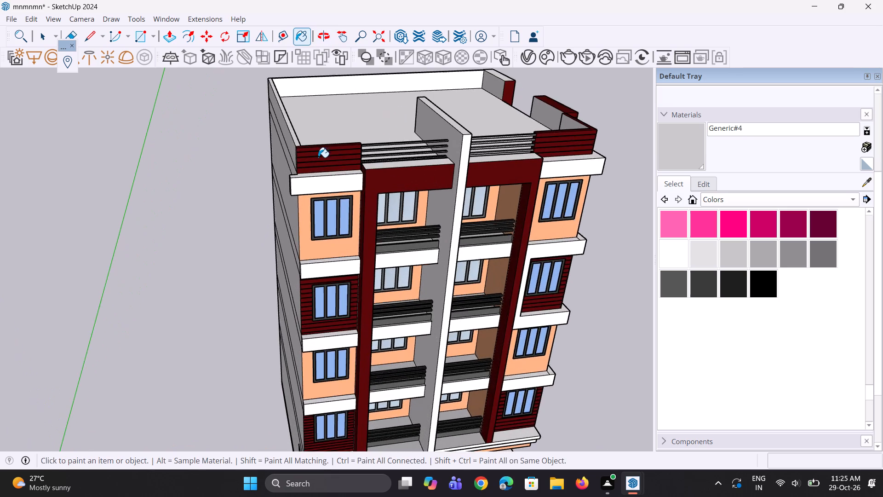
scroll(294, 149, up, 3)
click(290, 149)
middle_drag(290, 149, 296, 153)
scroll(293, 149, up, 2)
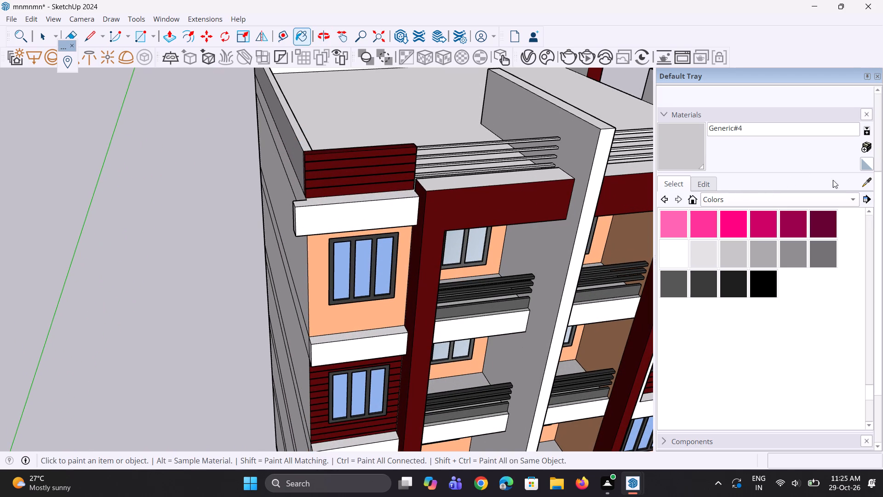
Sample the peach Generic#1 material from the facade and paint the outer, top and inner faces of the slatted-corner side parapet.
click(862, 182)
scroll(573, 275, up, 2)
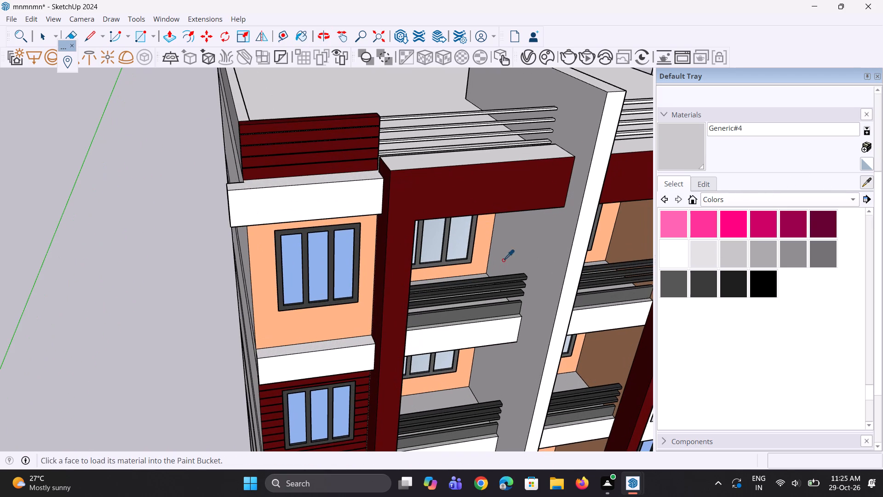
click(482, 252)
middle_drag(208, 342, 262, 351)
scroll(322, 355, down, 4)
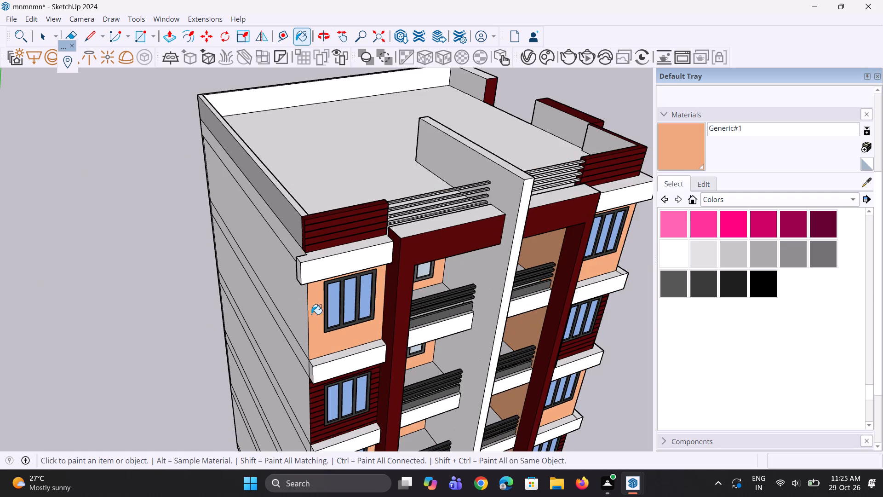
scroll(272, 195, up, 2)
click(273, 192)
scroll(294, 205, up, 2)
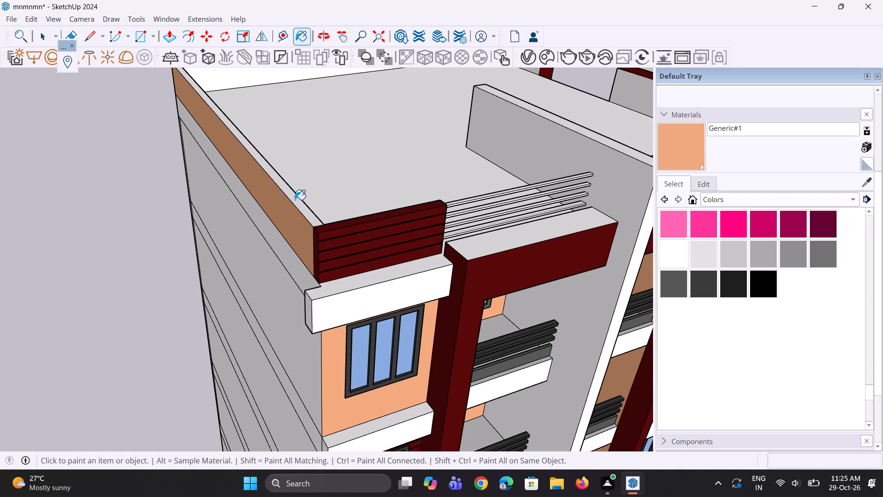
click(295, 199)
middle_drag(355, 225, 229, 240)
click(241, 208)
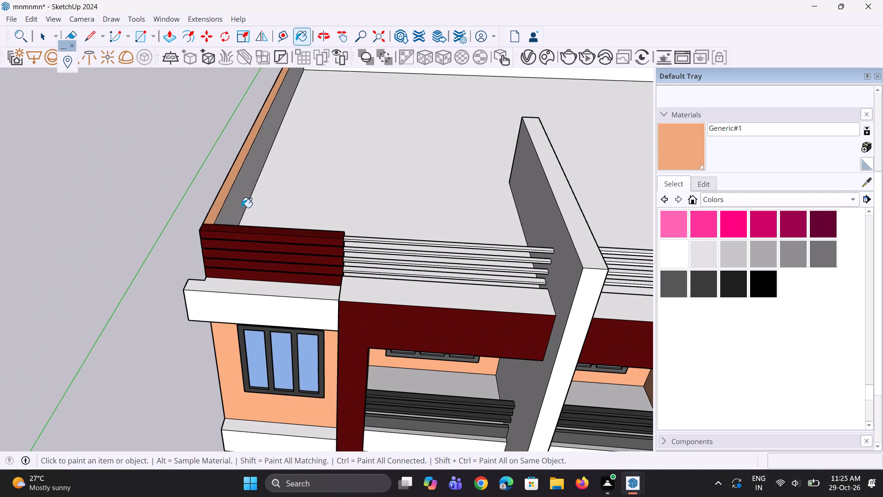
Paint the outer and roof-facing faces of the adjoining long parapet with the peach Generic#1 material.
scroll(233, 269, down, 10)
middle_drag(240, 263, 498, 225)
middle_drag(282, 269, 566, 324)
middle_drag(395, 306, 480, 290)
scroll(407, 248, up, 3)
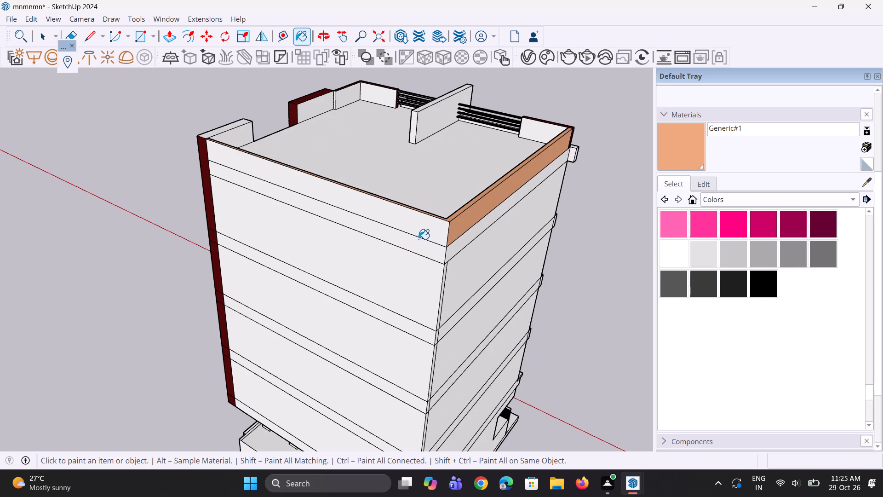
click(429, 233)
middle_drag(425, 231, 122, 268)
scroll(108, 196, up, 2)
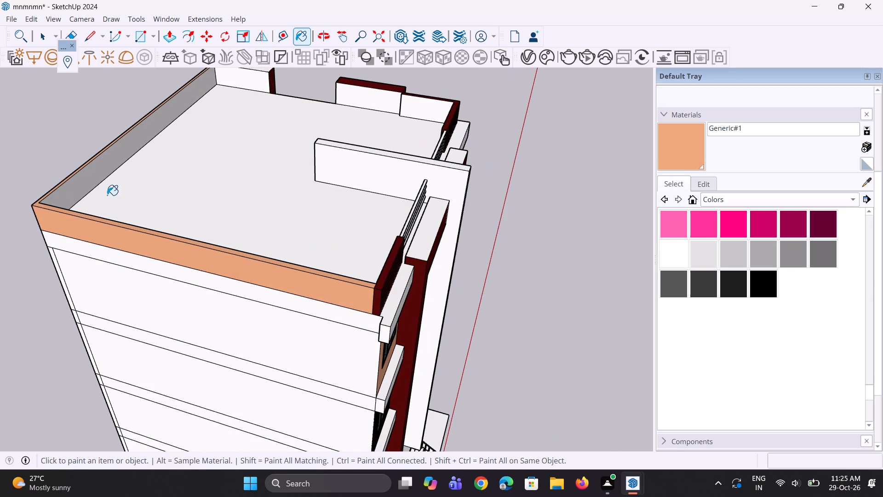
click(91, 179)
middle_drag(120, 293, 2, 171)
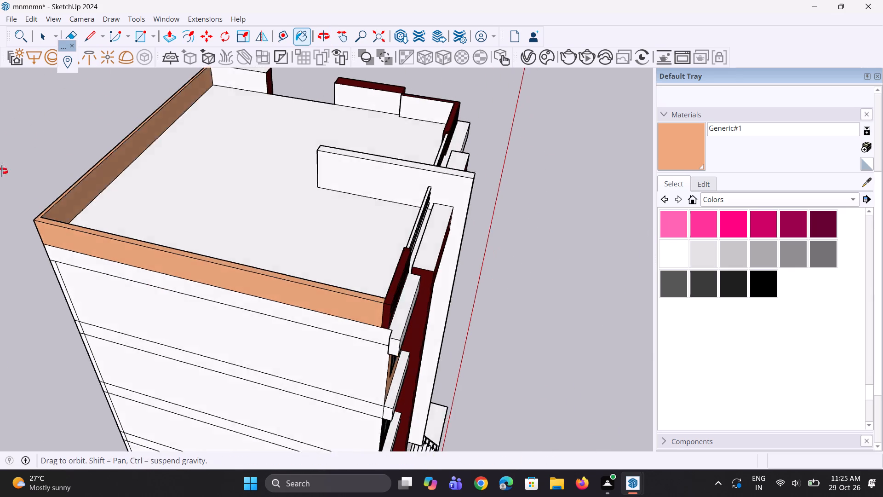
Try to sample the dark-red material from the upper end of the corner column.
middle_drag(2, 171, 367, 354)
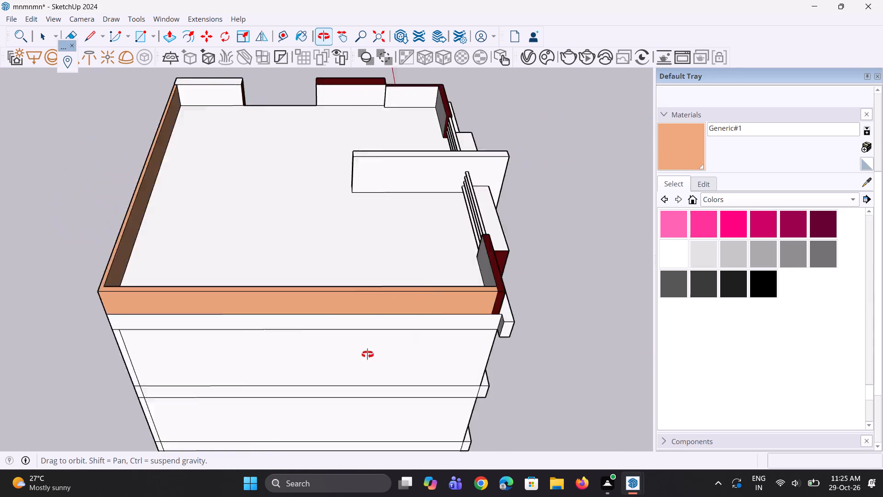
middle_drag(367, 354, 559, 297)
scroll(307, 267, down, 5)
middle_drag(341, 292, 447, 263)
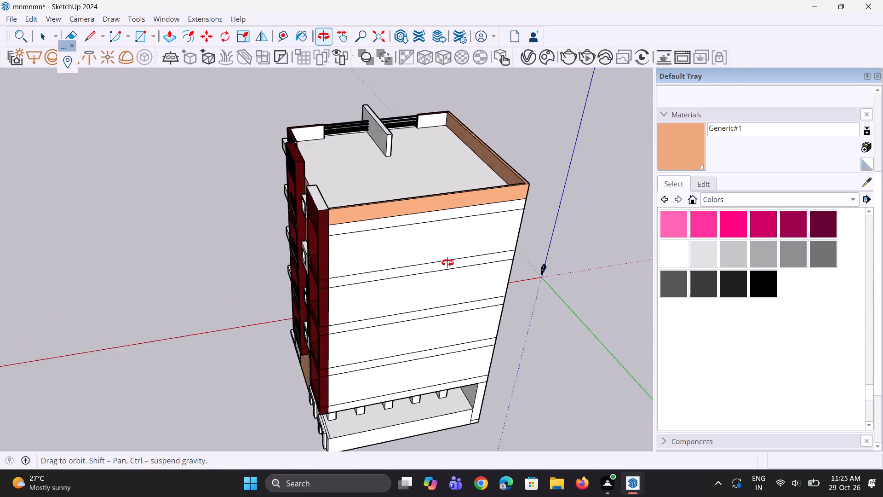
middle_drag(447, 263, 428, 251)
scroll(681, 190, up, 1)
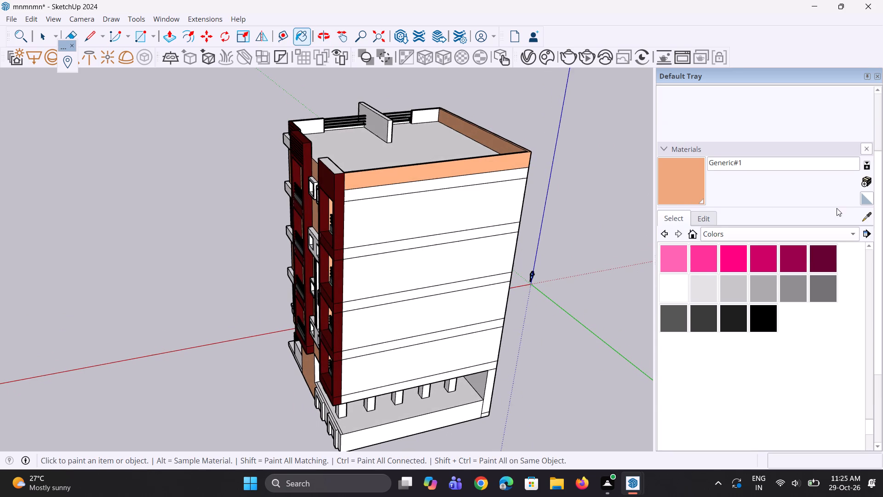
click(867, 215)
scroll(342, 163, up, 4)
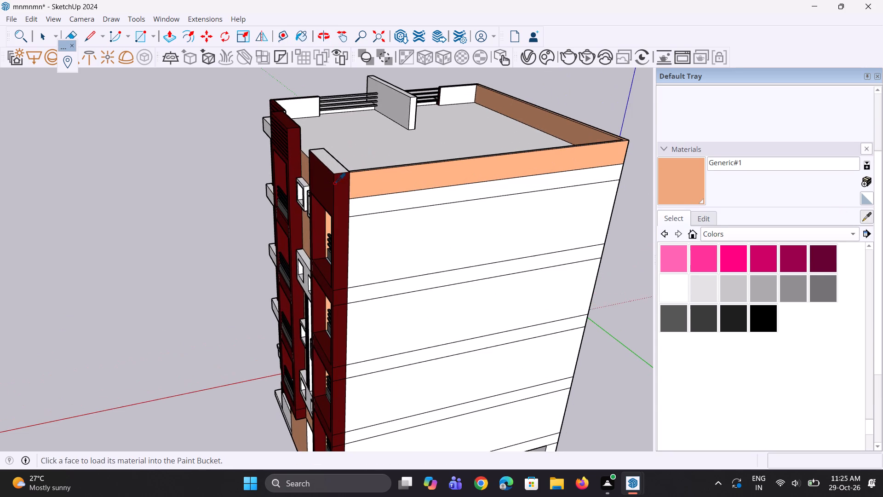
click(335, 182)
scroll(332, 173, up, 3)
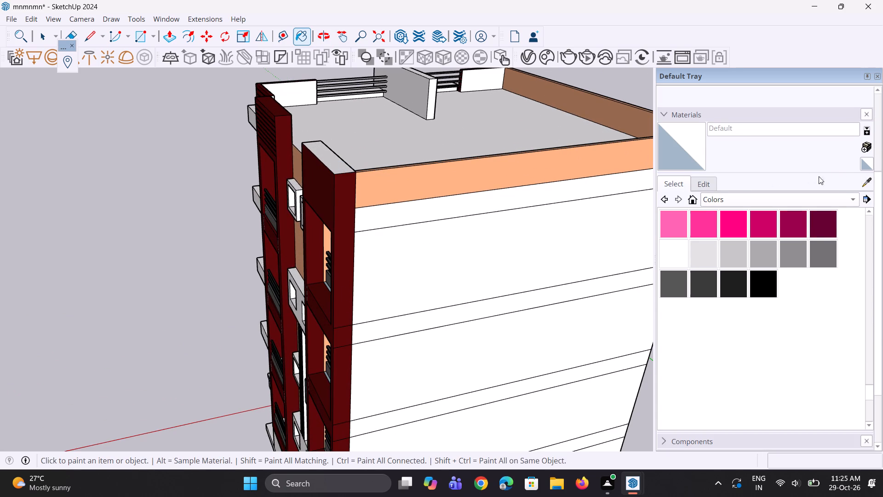
Sample the dark-red Generic material from the corner column and paint its parapet's top and roof-facing faces.
click(862, 184)
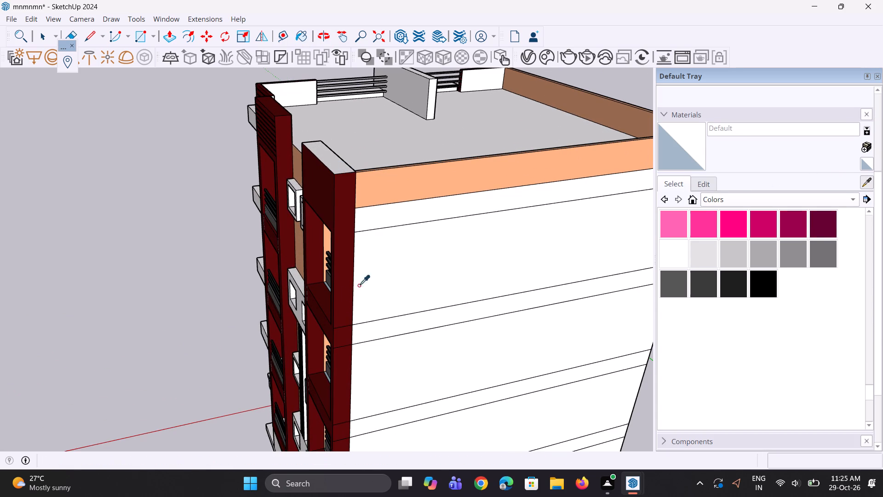
scroll(329, 286, up, 3)
click(348, 261)
middle_drag(296, 220, 304, 257)
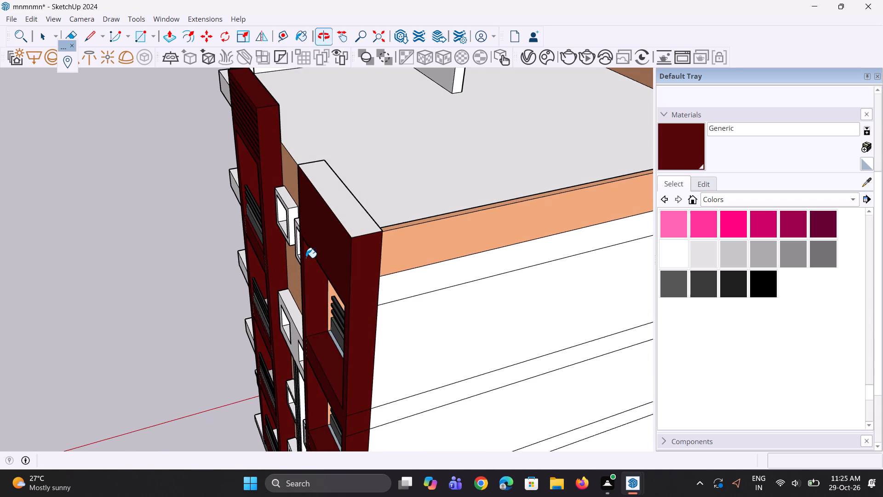
click(343, 224)
click(361, 217)
middle_drag(381, 244, 247, 273)
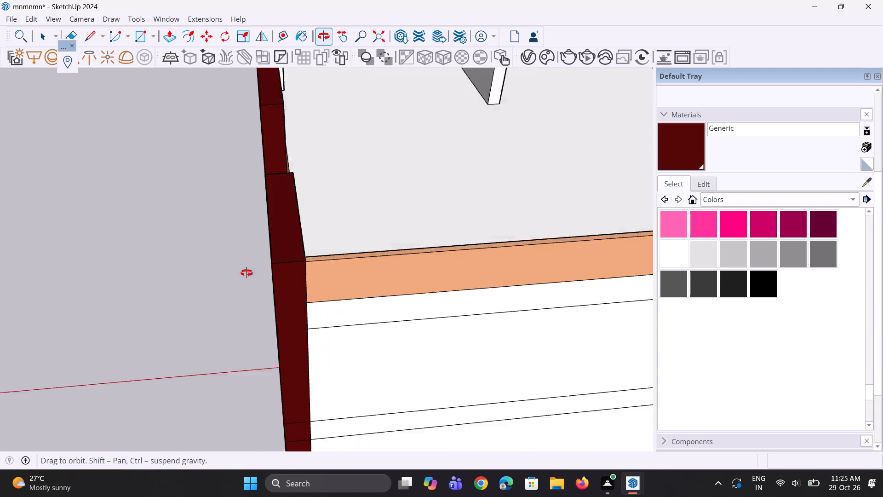
middle_drag(247, 273, 225, 259)
click(213, 230)
Paint the roof-facing side of the neighbouring dark-red parapet block with the Generic material.
scroll(240, 270, down, 4)
scroll(266, 177, up, 2)
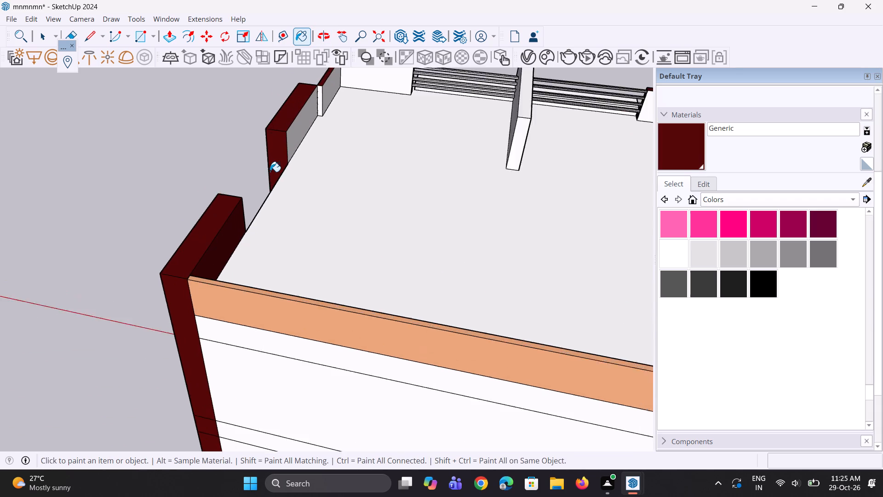
scroll(270, 172, up, 4)
drag(298, 144, 298, 149)
scroll(330, 318, down, 6)
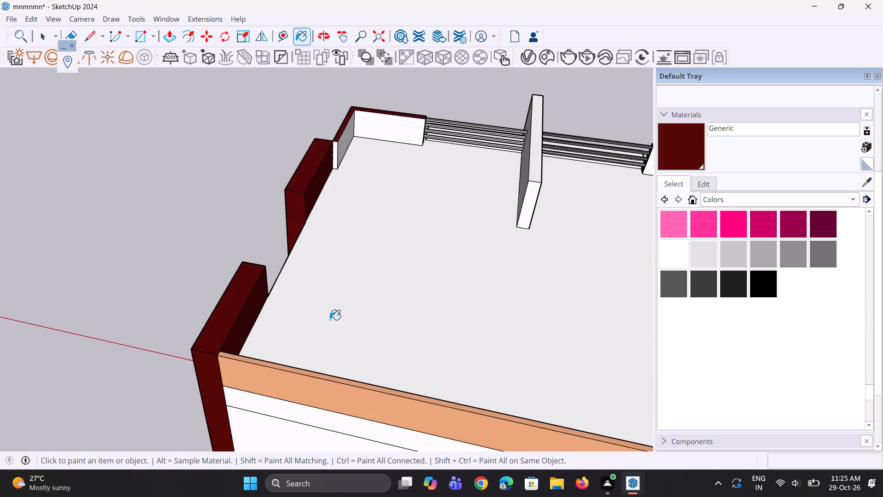
Paint the end and roof-facing faces of the thin L-shaped parapet beside the roof slats with dark-red Generic.
scroll(333, 300, down, 3)
scroll(346, 196, up, 8)
scroll(315, 160, up, 5)
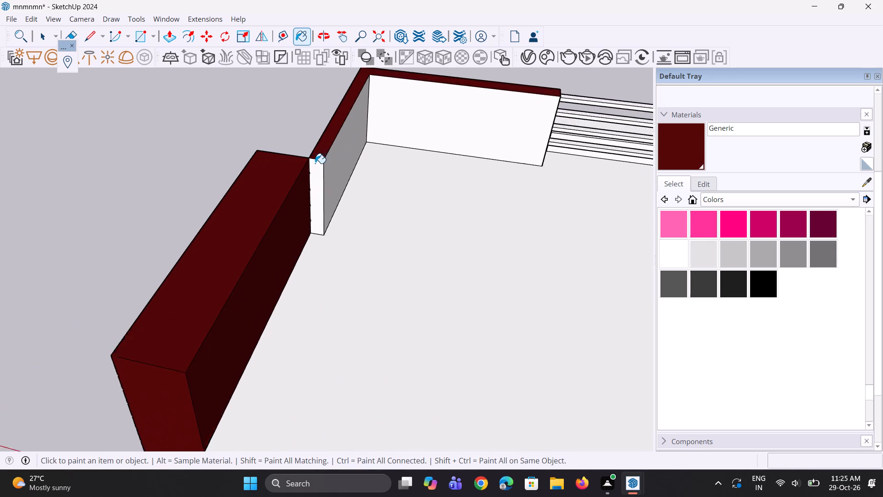
scroll(315, 163, up, 2)
click(315, 168)
click(325, 168)
click(330, 169)
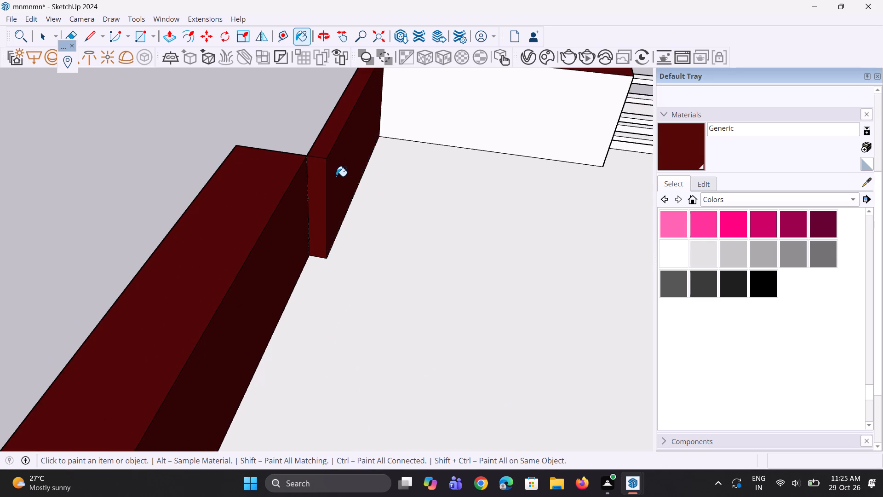
scroll(306, 250, down, 8)
middle_drag(295, 262, 393, 262)
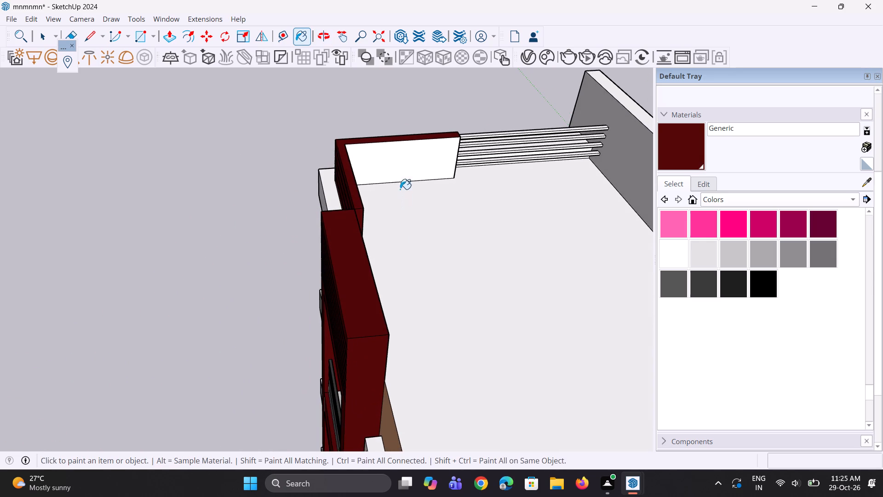
click(407, 161)
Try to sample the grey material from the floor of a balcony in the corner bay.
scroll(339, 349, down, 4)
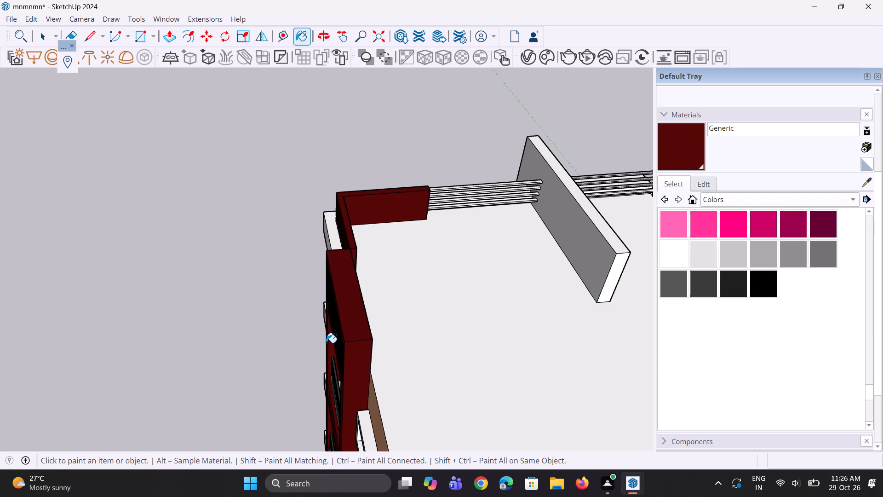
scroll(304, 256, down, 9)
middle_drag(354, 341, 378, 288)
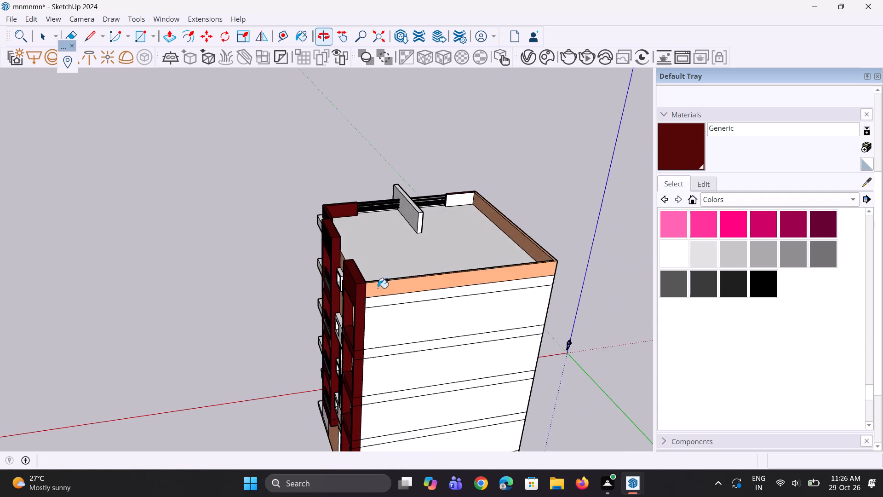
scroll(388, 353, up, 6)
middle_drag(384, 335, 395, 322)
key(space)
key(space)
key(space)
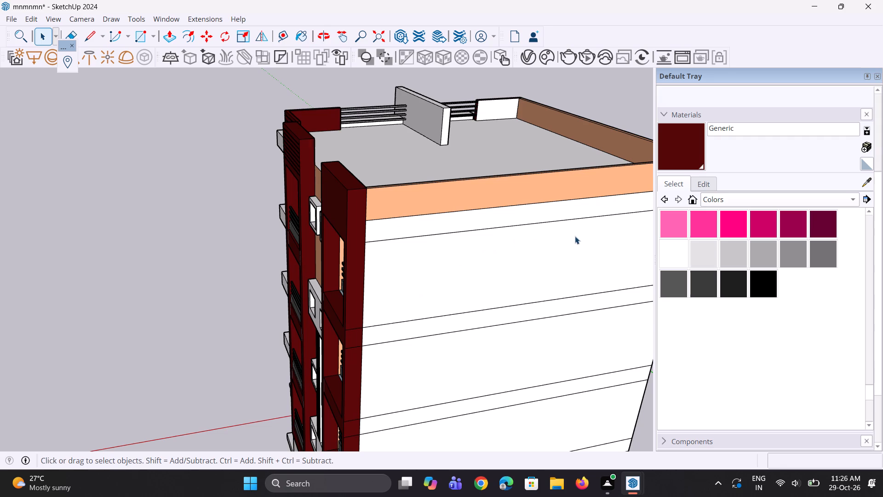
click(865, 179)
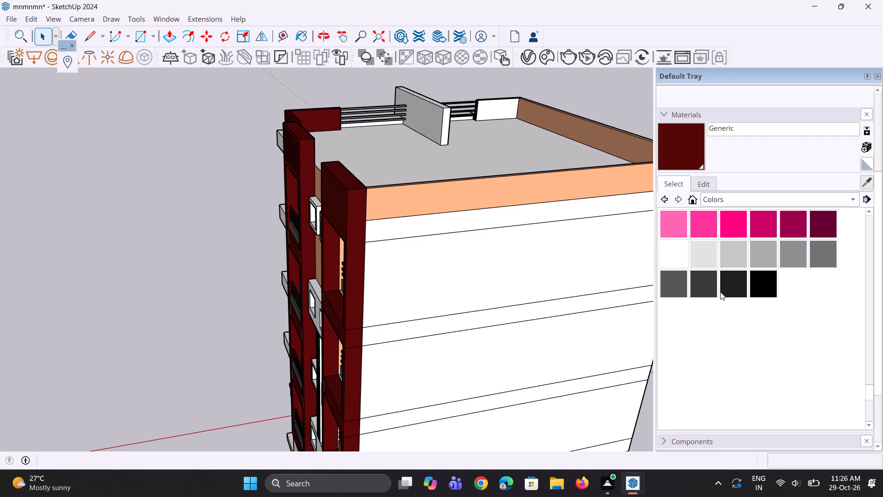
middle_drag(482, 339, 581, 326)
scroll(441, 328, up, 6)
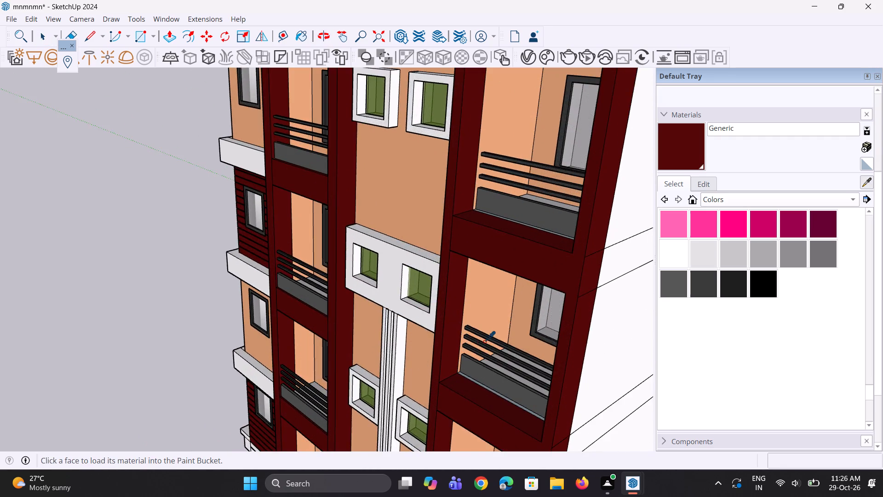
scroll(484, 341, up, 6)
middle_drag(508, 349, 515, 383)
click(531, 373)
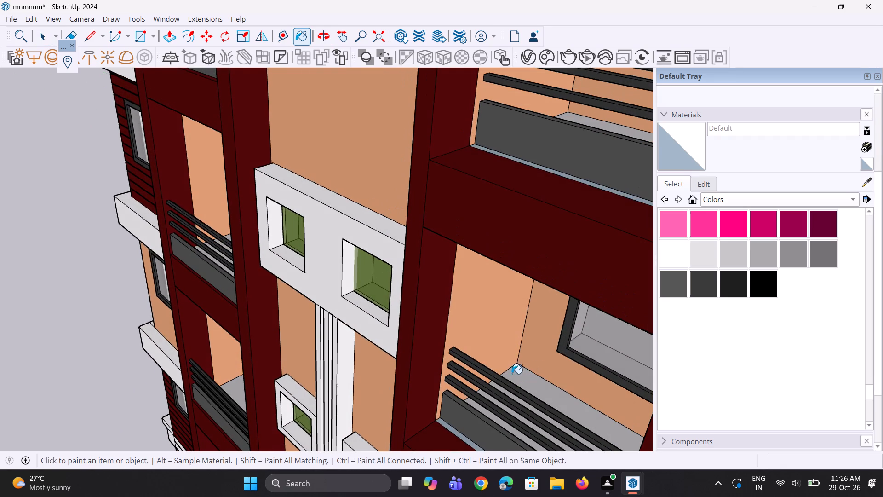
Sample the light-grey Generic#4 material from the balcony floor and paint the blank side wall's two upper storeys and bands.
scroll(303, 294, down, 4)
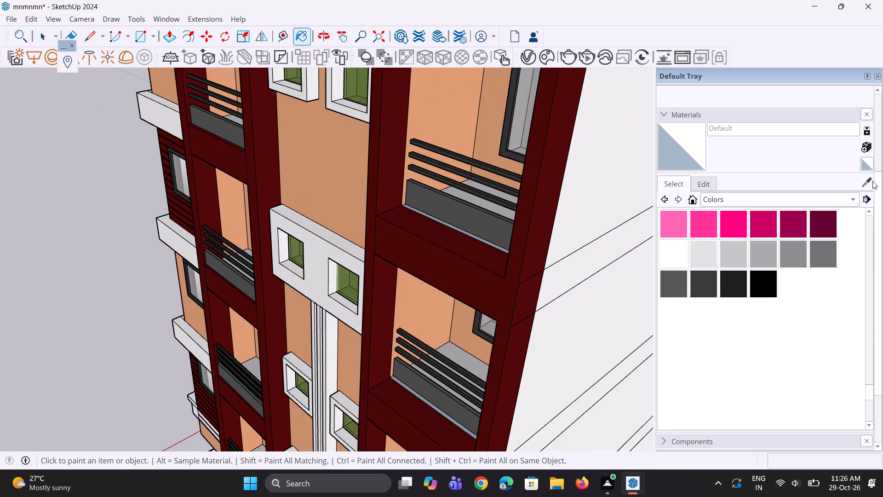
click(872, 185)
scroll(538, 387, up, 3)
scroll(457, 394, up, 3)
scroll(459, 358, up, 1)
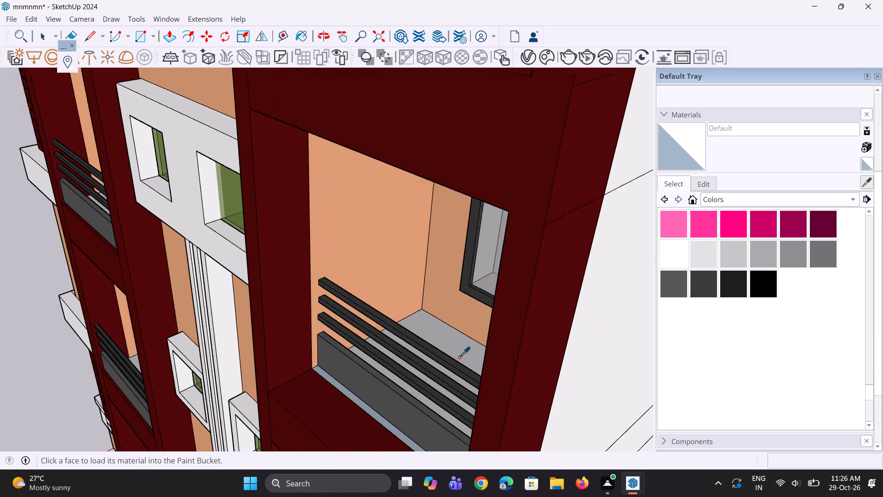
scroll(459, 357, up, 2)
click(459, 353)
scroll(315, 353, down, 10)
click(453, 328)
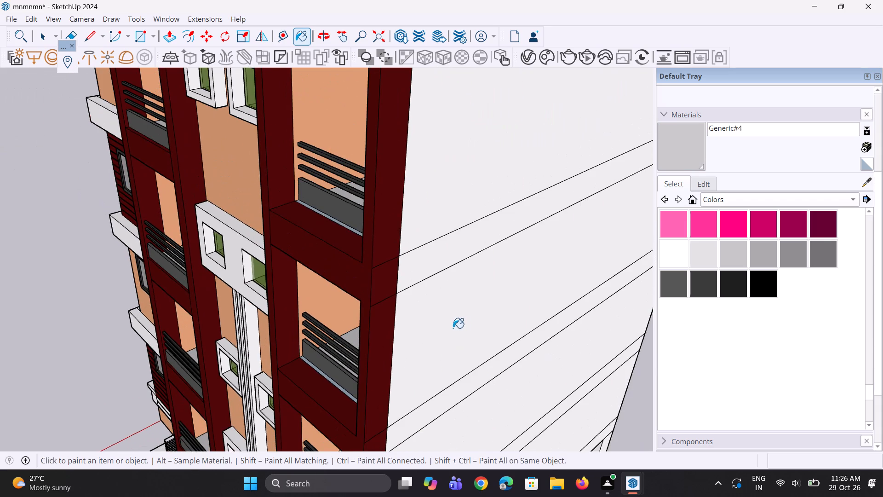
scroll(386, 377, down, 5)
scroll(391, 296, up, 6)
click(409, 308)
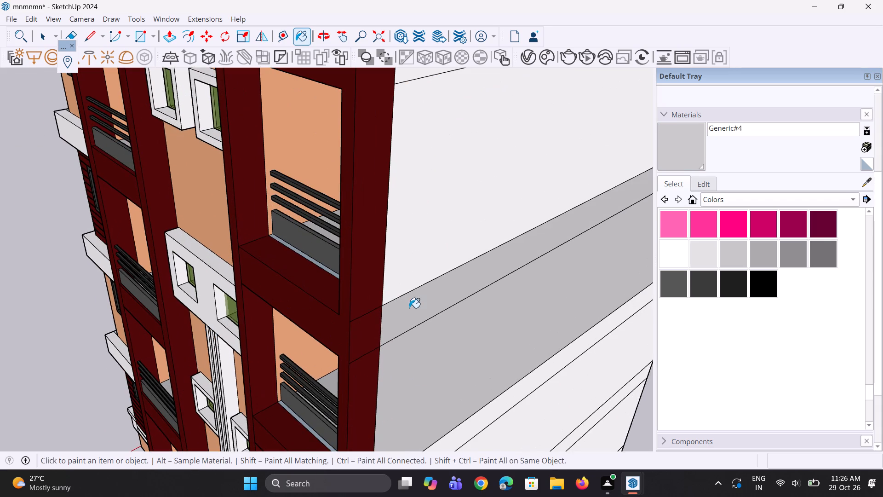
click(409, 270)
scroll(352, 329, down, 3)
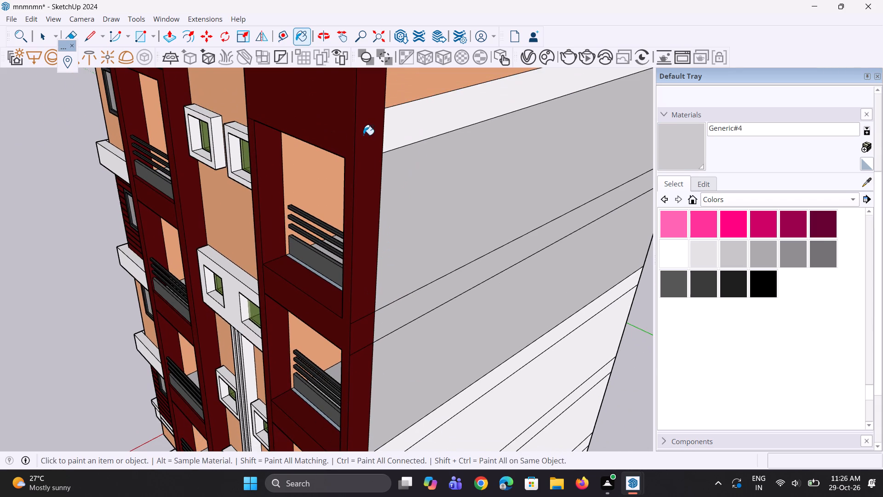
click(385, 126)
Erase the two floor-level lines crossing the dark-red corner column's side face between the two upper storeys.
scroll(368, 167, down, 3)
scroll(393, 370, up, 4)
scroll(369, 315, up, 3)
key(e)
scroll(339, 268, up, 1)
drag(337, 177, 338, 187)
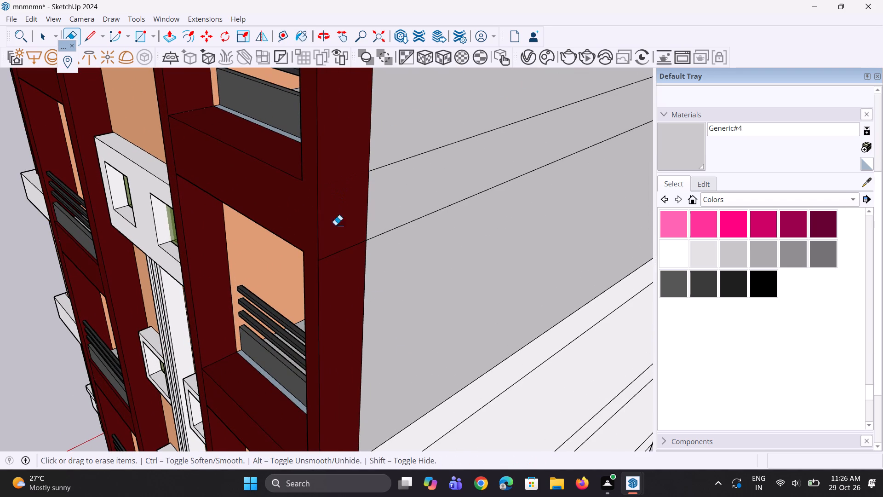
drag(339, 250, 344, 256)
Erase the two floor-level lines crossing the corner column's side face above the lowest balcony.
scroll(350, 220, down, 14)
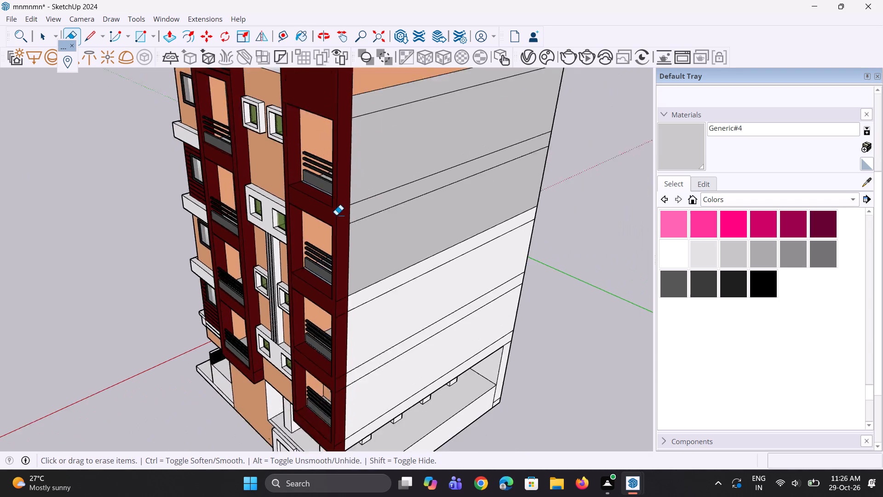
scroll(336, 215, down, 6)
scroll(342, 374, up, 5)
scroll(344, 275, up, 10)
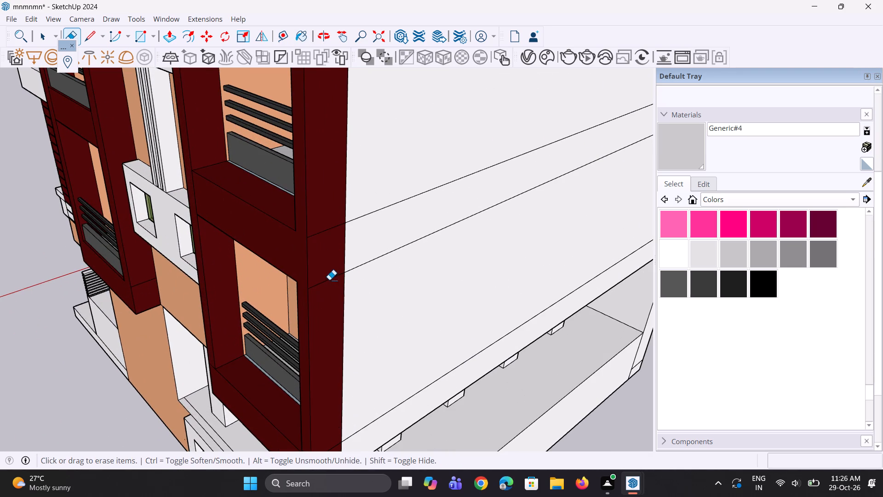
drag(329, 280, 331, 289)
drag(327, 223, 324, 246)
Erase the two floor-level lines crossing the corner column's side face just below the grey-painted wall.
scroll(328, 326, down, 8)
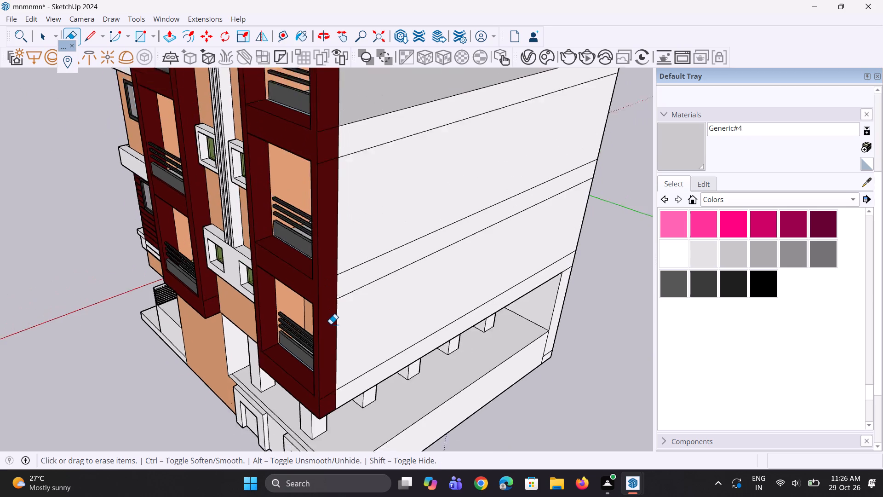
scroll(331, 324, down, 7)
scroll(335, 196, up, 3)
scroll(327, 268, up, 10)
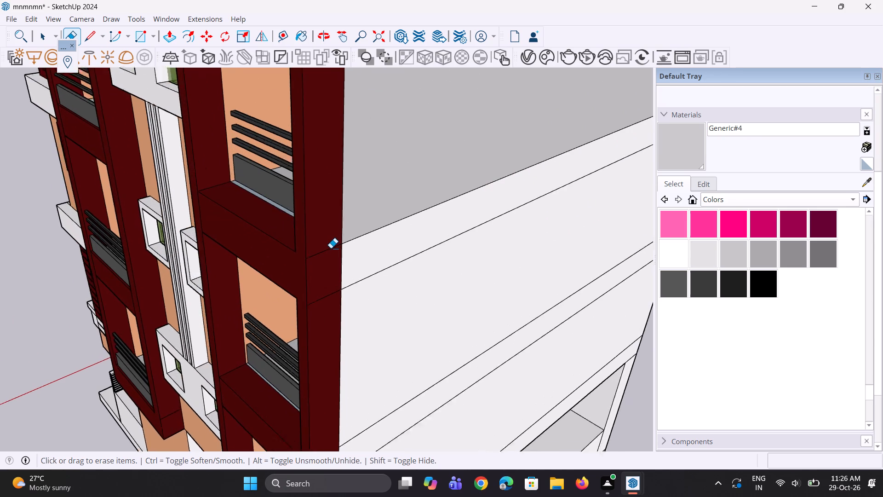
scroll(331, 248, up, 1)
drag(331, 248, 330, 253)
drag(322, 287, 324, 308)
Erase the remaining line across the corner column's side face near its bottom end.
scroll(326, 254, down, 8)
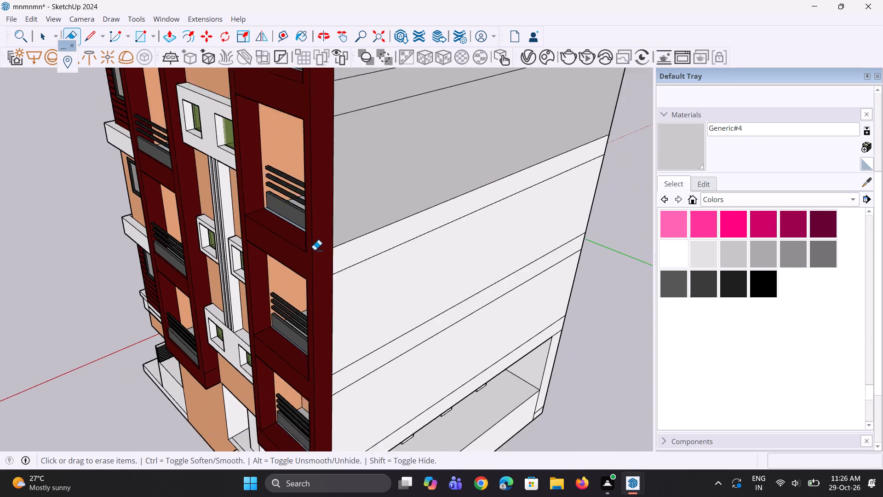
scroll(315, 250, down, 2)
scroll(339, 403, up, 4)
scroll(293, 302, down, 4)
scroll(317, 464, up, 4)
scroll(333, 415, up, 2)
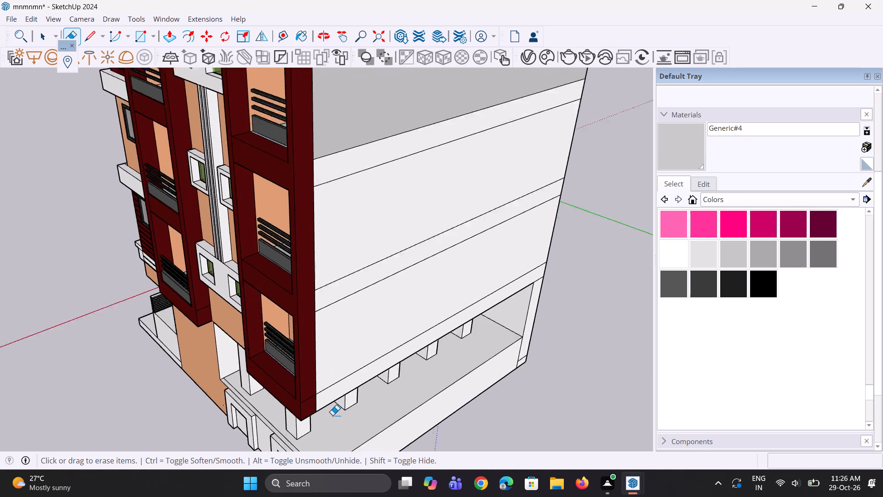
scroll(333, 415, up, 8)
drag(257, 350, 257, 364)
Erase the seam lines on the front and inner side faces of the lowest balcony's dark-red frame.
middle_drag(252, 365, 294, 377)
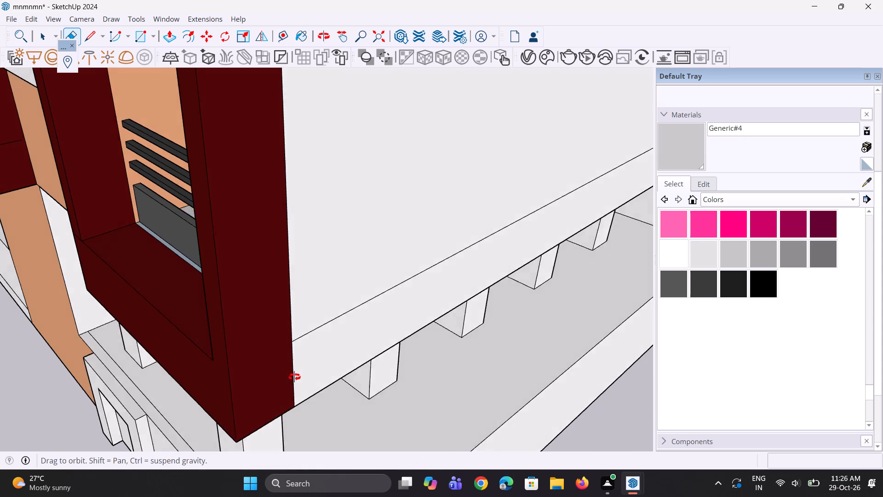
middle_drag(294, 377, 610, 278)
scroll(297, 264, up, 3)
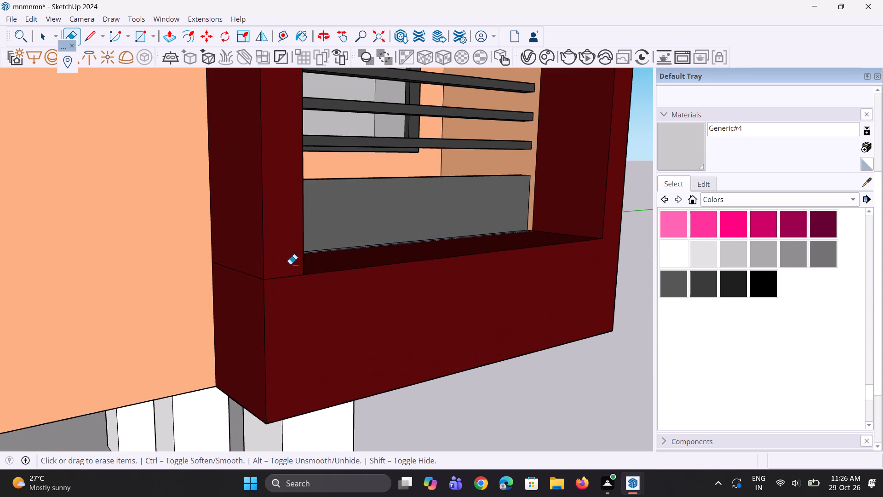
drag(281, 272, 282, 290)
drag(242, 272, 248, 290)
scroll(264, 375, down, 7)
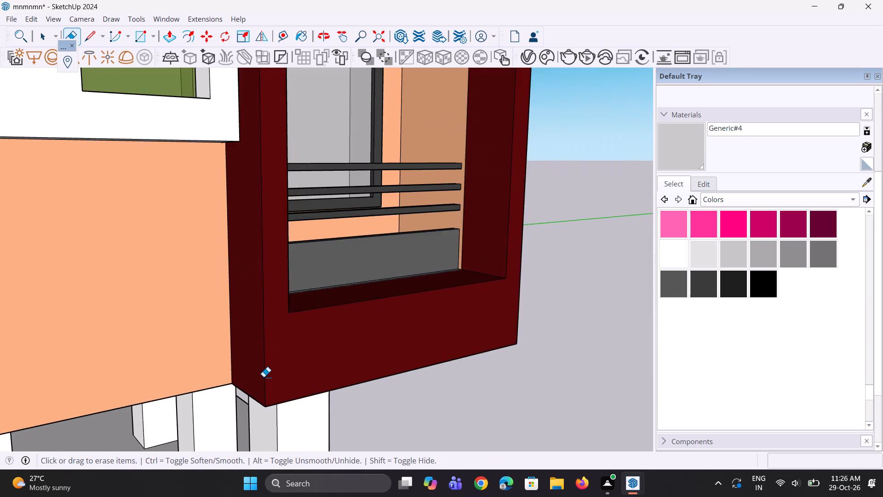
scroll(264, 377, down, 12)
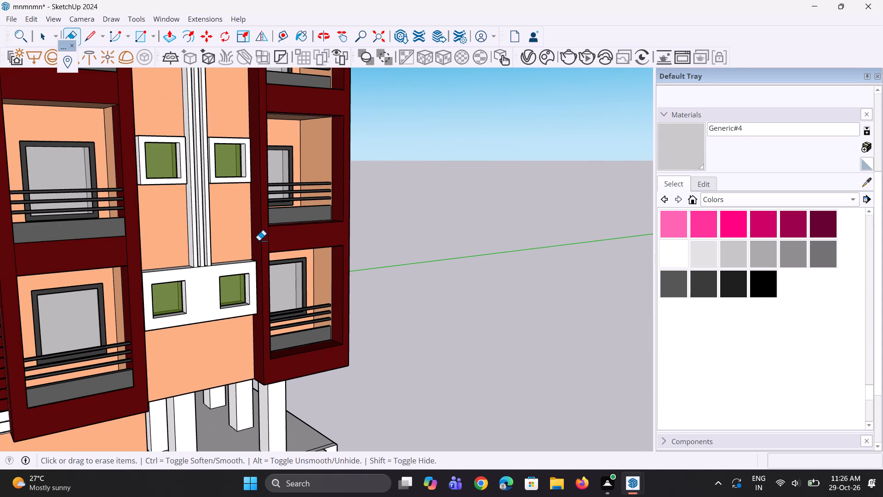
Erase the leftover line on the inner side face of the lowest dark-red balcony frame beside the striped wall, near its bottom end.
scroll(259, 240, up, 3)
scroll(261, 345, down, 7)
scroll(119, 399, up, 2)
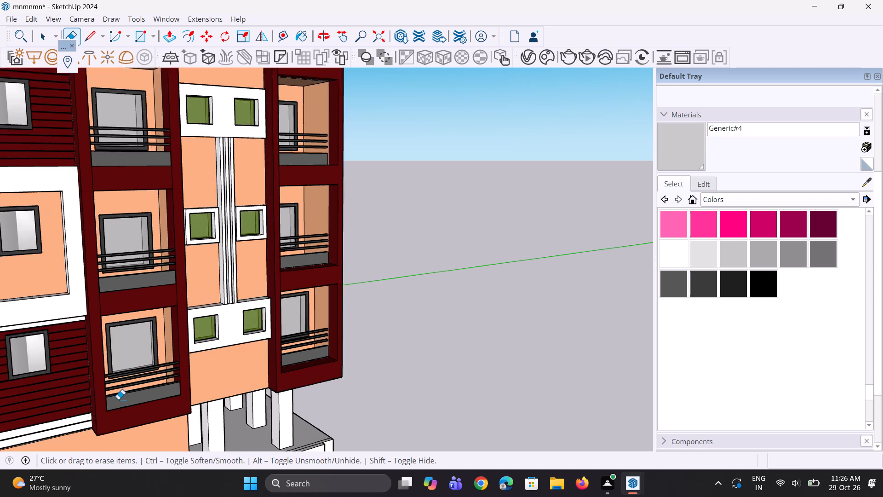
scroll(118, 399, up, 6)
middle_drag(108, 383, 187, 348)
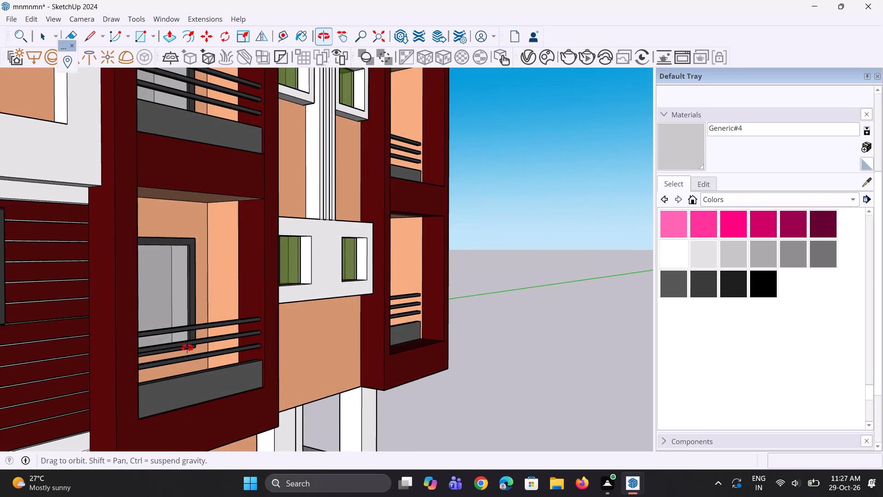
middle_drag(187, 348, 4, 344)
middle_drag(189, 332, 47, 354)
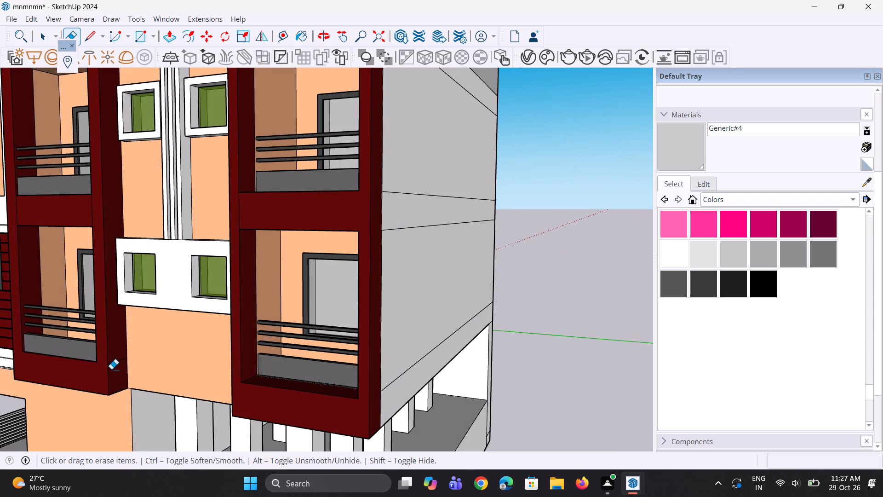
scroll(114, 373, up, 4)
drag(117, 352, 117, 364)
scroll(146, 405, down, 10)
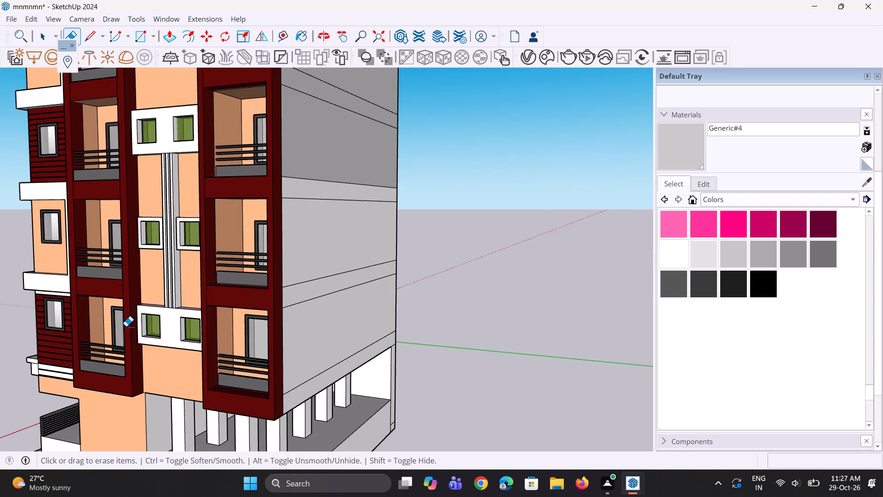
Examine the facade's dark-red columns, balcony frames and striped corner bay from several angles for remaining lines.
scroll(126, 326, down, 4)
scroll(119, 208, up, 11)
scroll(120, 234, down, 2)
scroll(120, 256, up, 4)
middle_drag(120, 266, 120, 266)
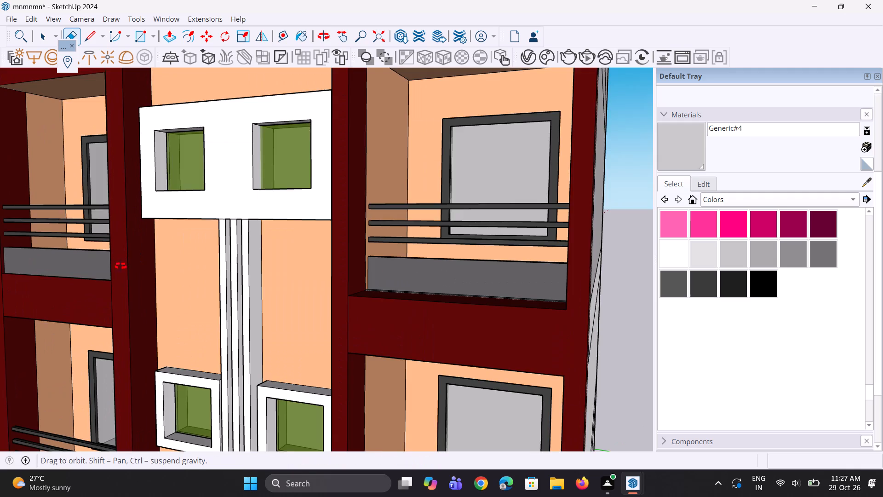
middle_drag(120, 266, 431, 283)
scroll(316, 242, down, 5)
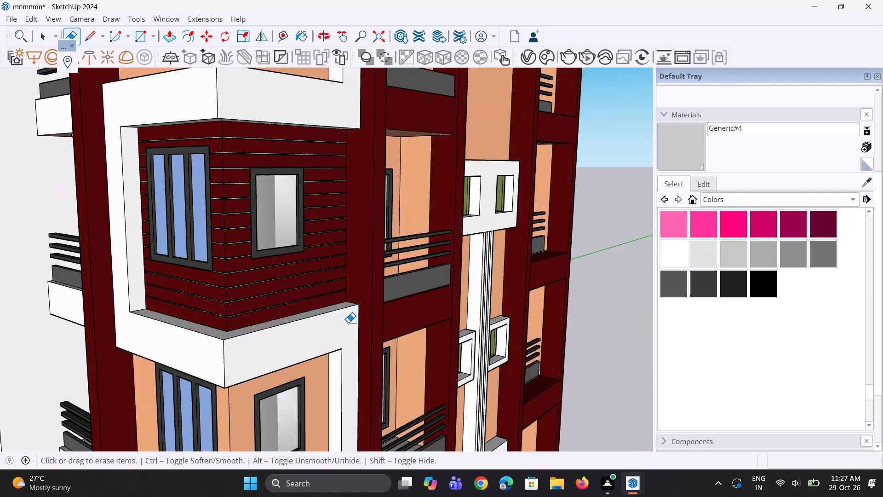
middle_drag(357, 352, 357, 317)
scroll(357, 352, up, 1)
scroll(338, 278, down, 9)
scroll(338, 278, up, 2)
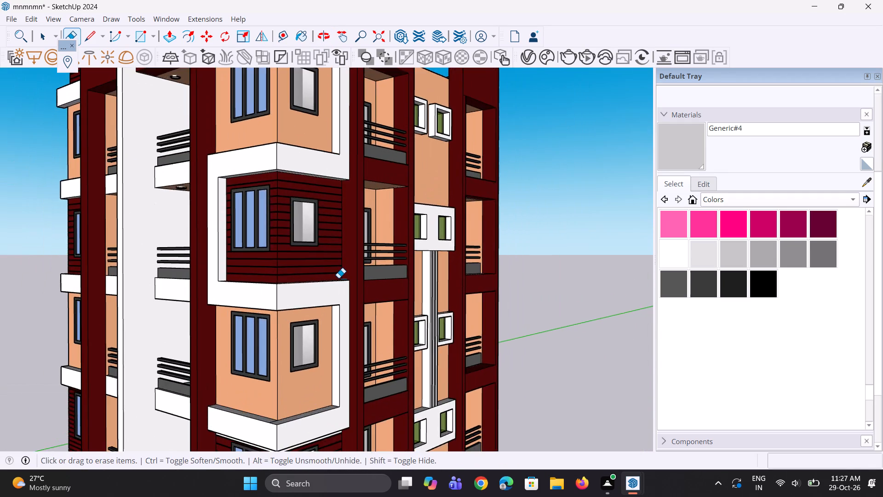
scroll(338, 278, up, 4)
scroll(338, 278, down, 5)
middle_drag(317, 288, 487, 309)
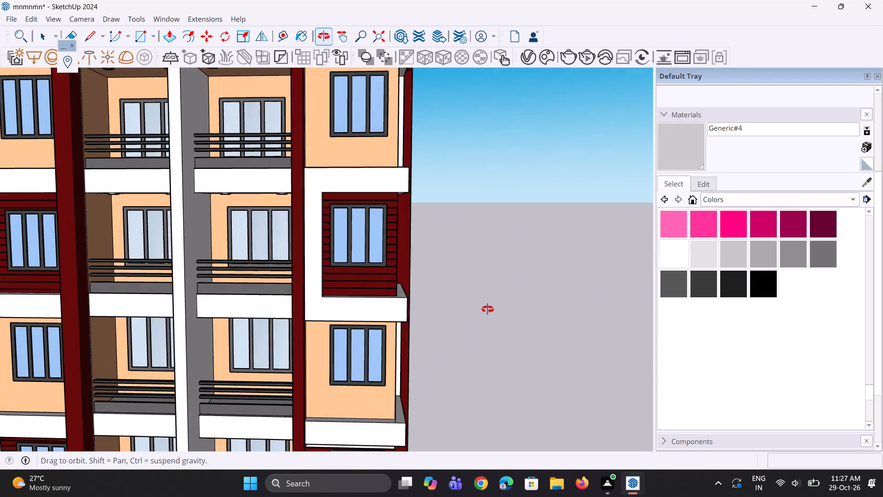
middle_drag(487, 309, 248, 306)
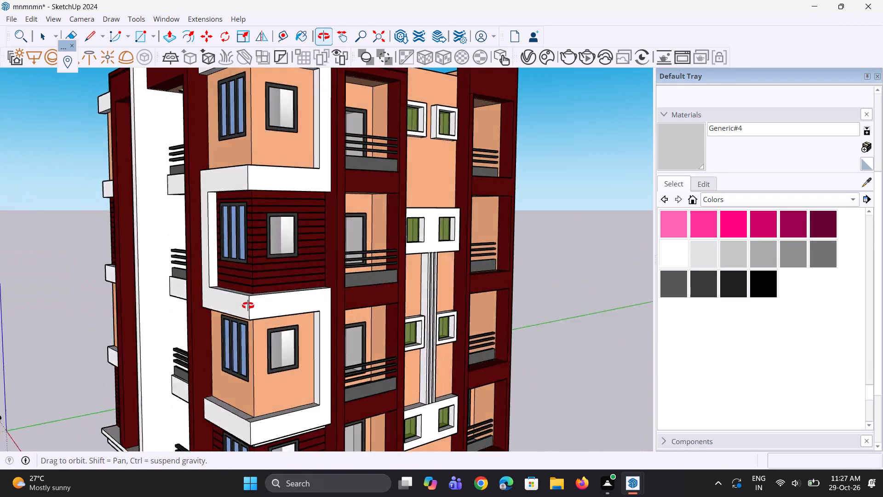
middle_drag(248, 306, 117, 295)
scroll(291, 254, down, 6)
scroll(396, 284, up, 1)
middle_drag(396, 284, 322, 267)
scroll(325, 238, down, 5)
scroll(249, 354, up, 8)
middle_drag(394, 361, 392, 361)
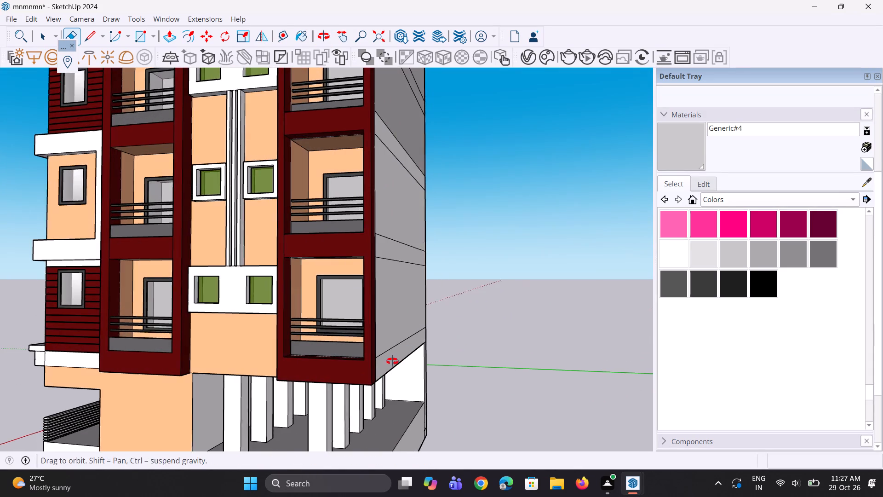
middle_drag(392, 361, 376, 360)
Paint the remaining lower bands of the building's side wall, down to its bottom strip, with the Generic#4 material.
key(space)
key(space)
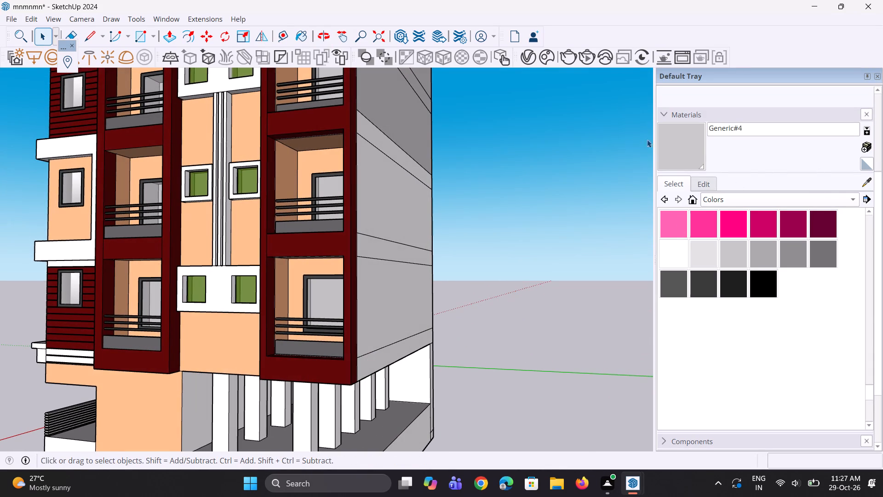
drag(683, 144, 660, 165)
scroll(422, 226, up, 3)
click(409, 147)
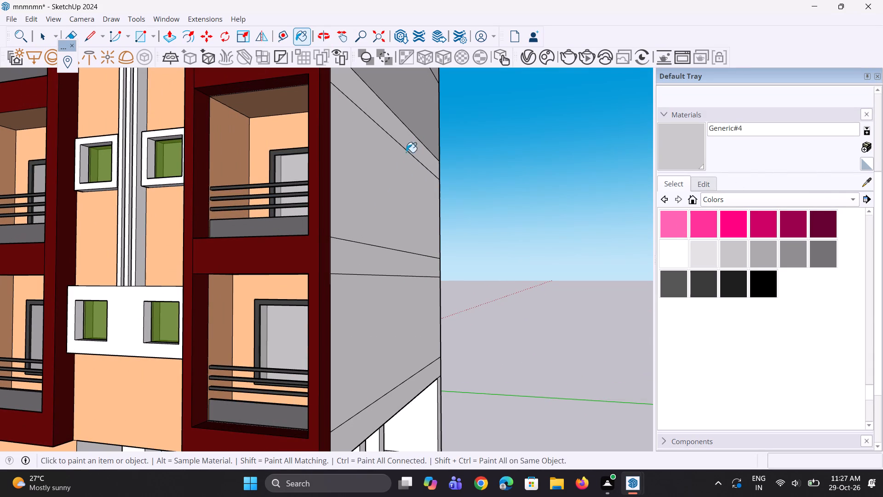
click(384, 187)
scroll(312, 229, down, 4)
scroll(335, 259, up, 3)
click(339, 253)
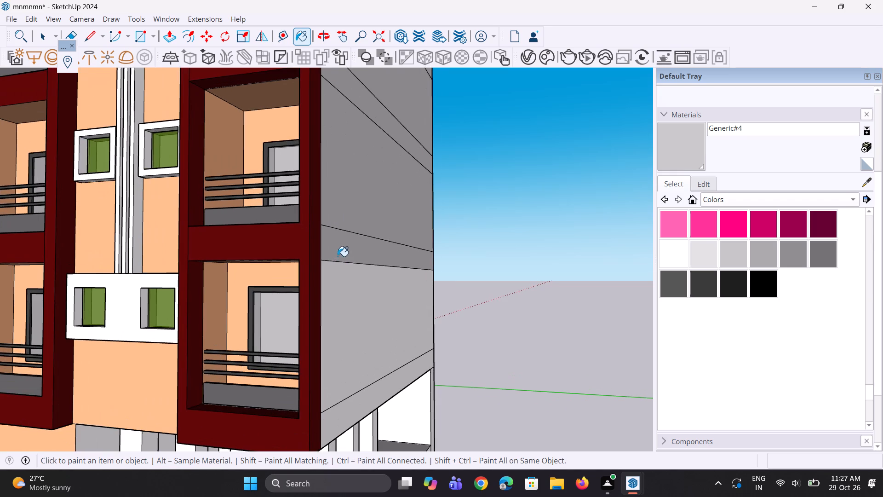
click(345, 295)
scroll(283, 233, down, 5)
scroll(316, 335, up, 5)
click(315, 358)
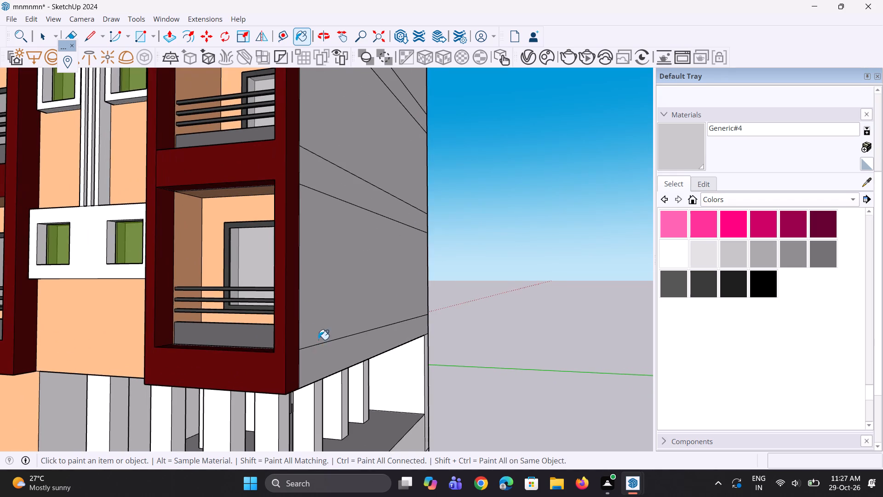
Paint the nearest open-floor column's front and side, and the fronts of the two columns behind it, with Generic#4.
scroll(321, 262, down, 6)
scroll(235, 448, up, 3)
scroll(209, 399, up, 4)
click(170, 359)
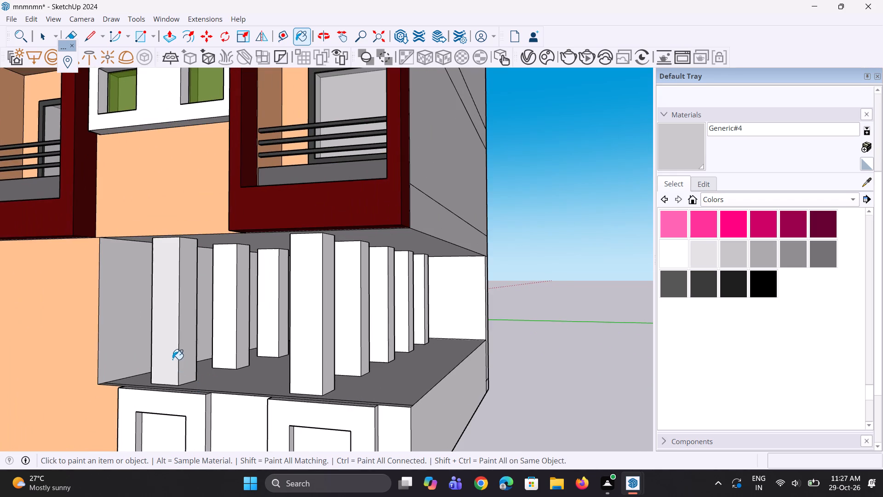
scroll(181, 360, up, 3)
click(184, 357)
click(245, 333)
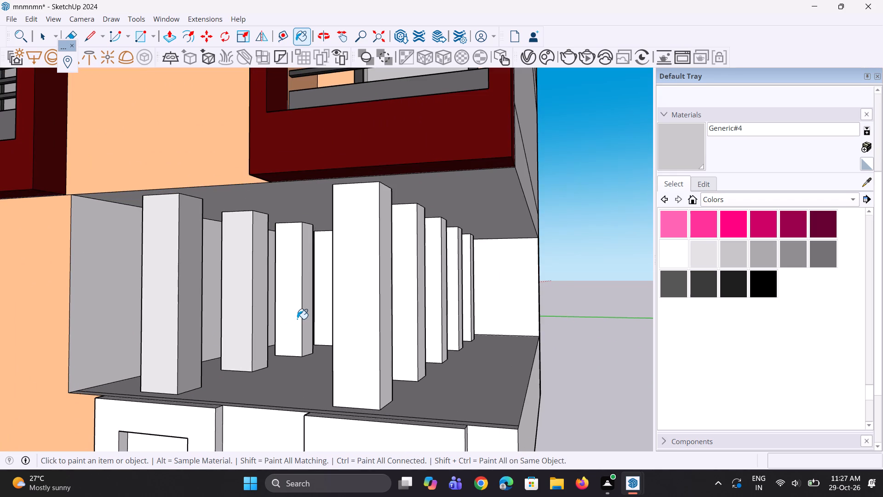
click(298, 319)
Paint the side faces of the second and third columns and the front and side faces of the two rearmost ones with Generic#4.
scroll(292, 326, up, 4)
click(315, 316)
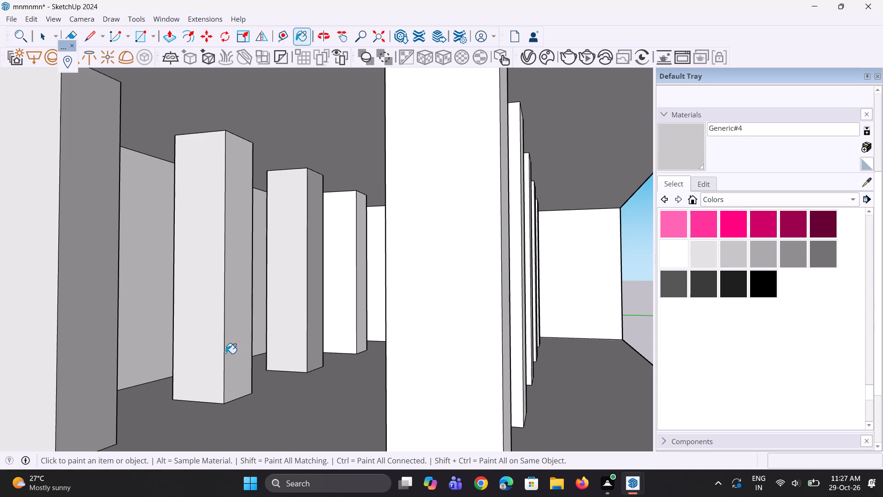
click(241, 349)
scroll(361, 308, up, 3)
click(342, 308)
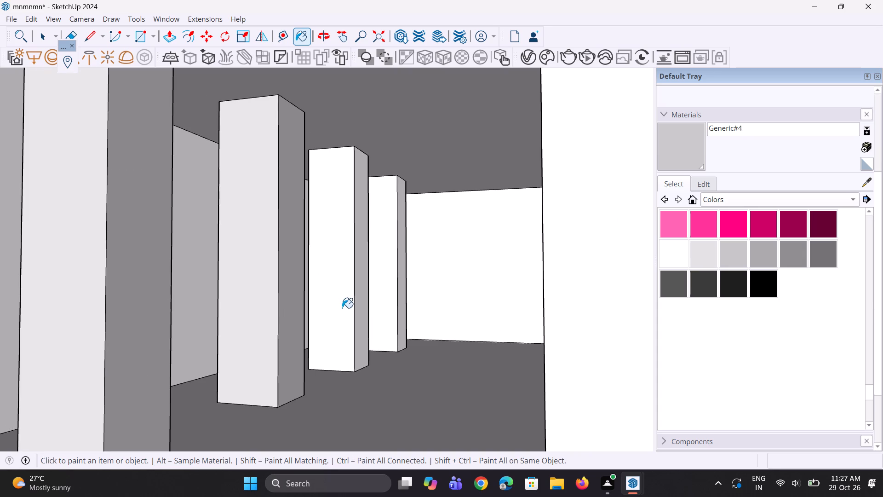
click(361, 312)
click(380, 296)
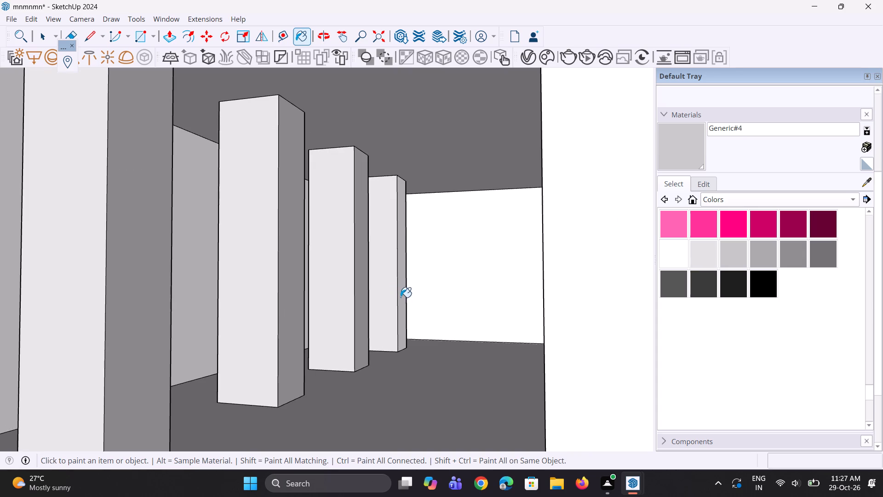
click(401, 298)
Paint the opposite side faces of the rearmost columns in the same open-floor row with Generic#4.
scroll(384, 303, down, 9)
middle_drag(299, 335, 451, 353)
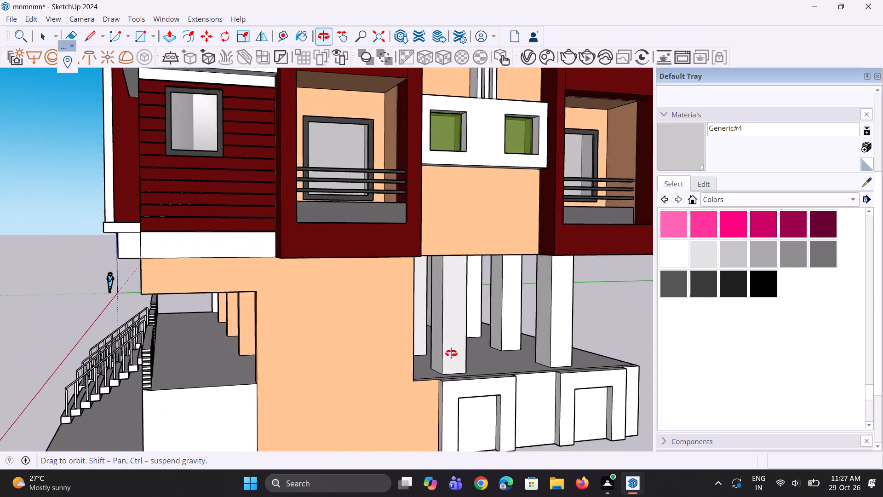
middle_drag(451, 353, 414, 334)
scroll(380, 321, up, 4)
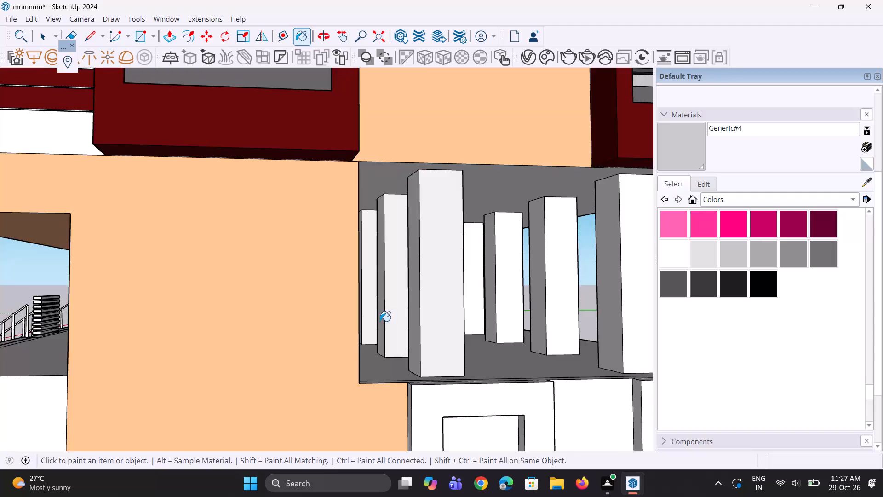
scroll(380, 321, up, 2)
middle_drag(380, 321, 374, 322)
scroll(310, 299, up, 6)
middle_drag(338, 304, 334, 305)
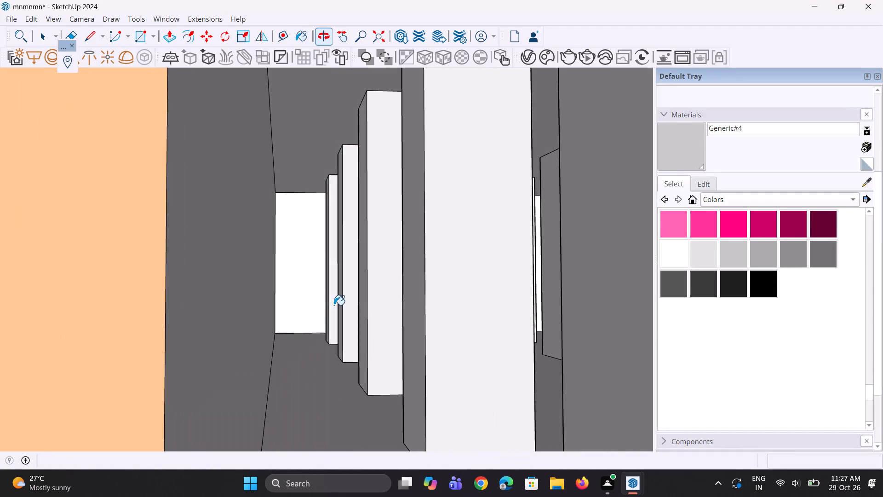
scroll(334, 305, up, 8)
click(323, 305)
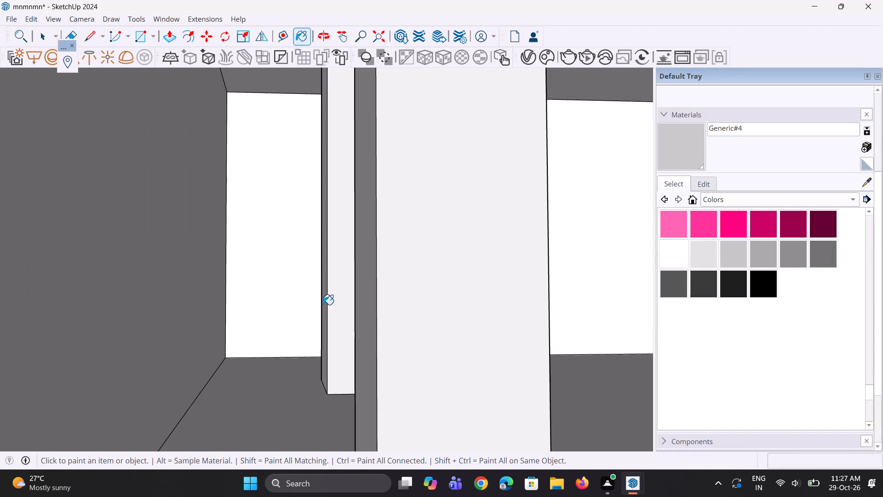
click(372, 315)
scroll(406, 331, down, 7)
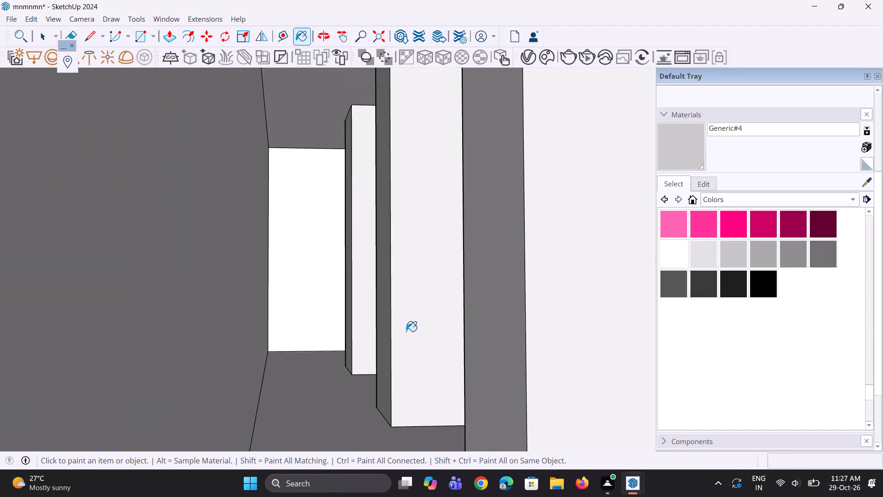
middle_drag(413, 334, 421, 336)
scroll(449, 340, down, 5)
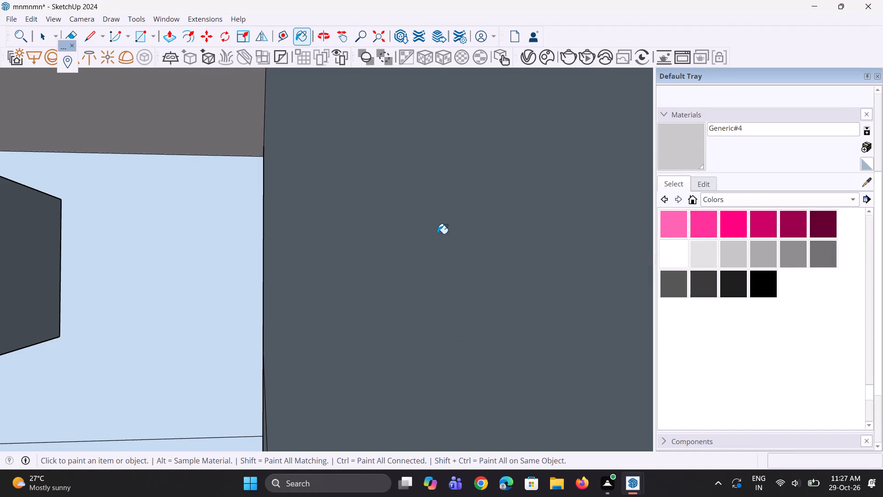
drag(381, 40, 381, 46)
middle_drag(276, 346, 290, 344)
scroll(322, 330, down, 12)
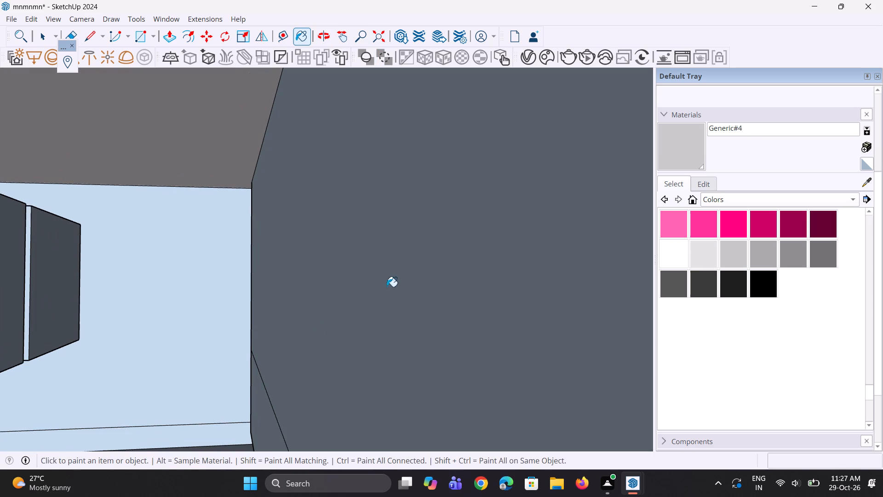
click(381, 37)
Paint the remaining wall-facing side faces of the columns in the same row, up to the front column, with Generic#4.
scroll(435, 348, up, 2)
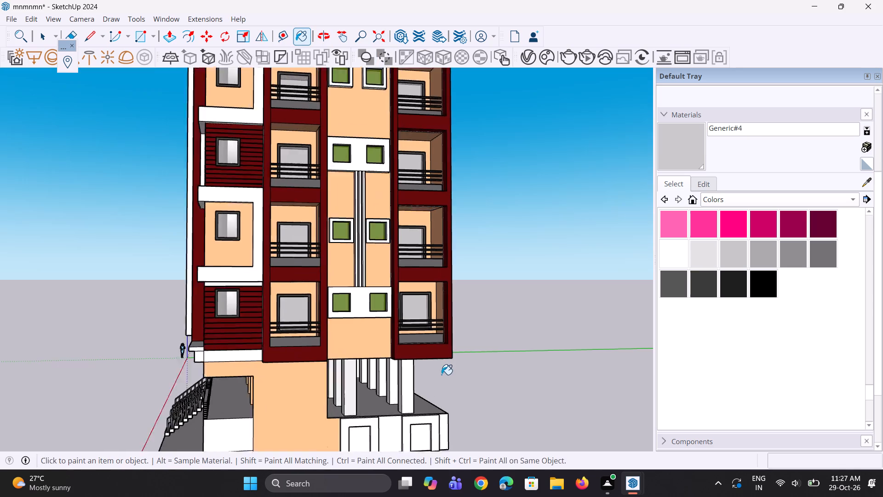
scroll(441, 375, up, 2)
scroll(321, 417, up, 10)
scroll(282, 380, up, 3)
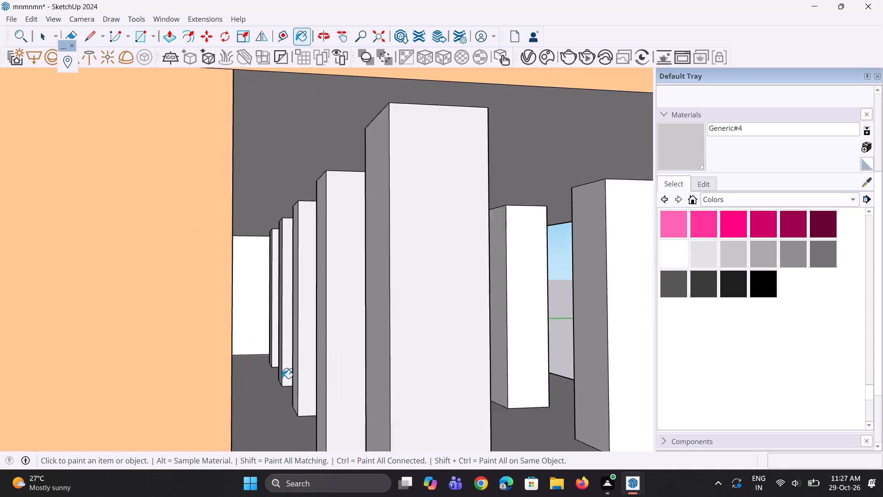
scroll(285, 378, up, 3)
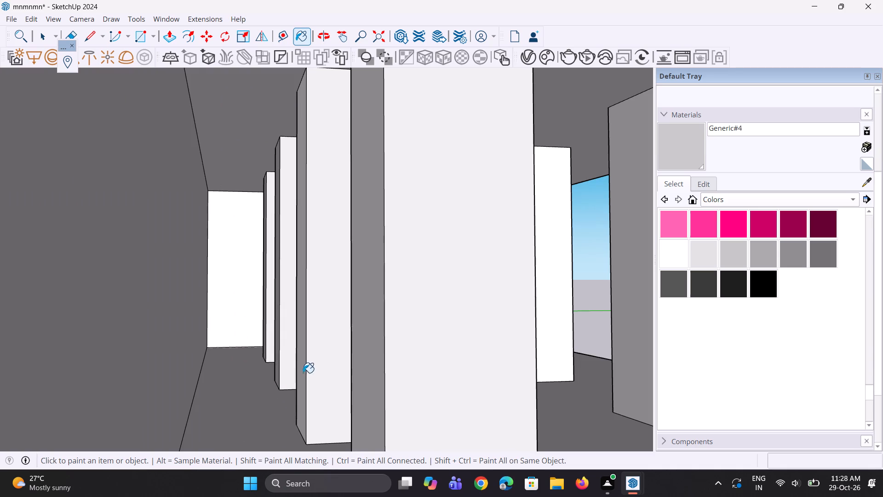
click(301, 371)
click(373, 362)
scroll(268, 349, up, 2)
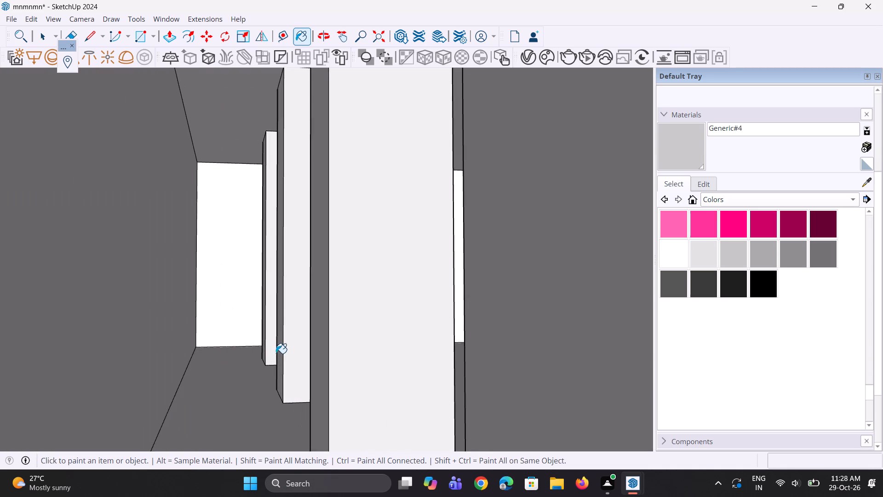
scroll(280, 355, up, 2)
click(280, 355)
scroll(275, 335, down, 6)
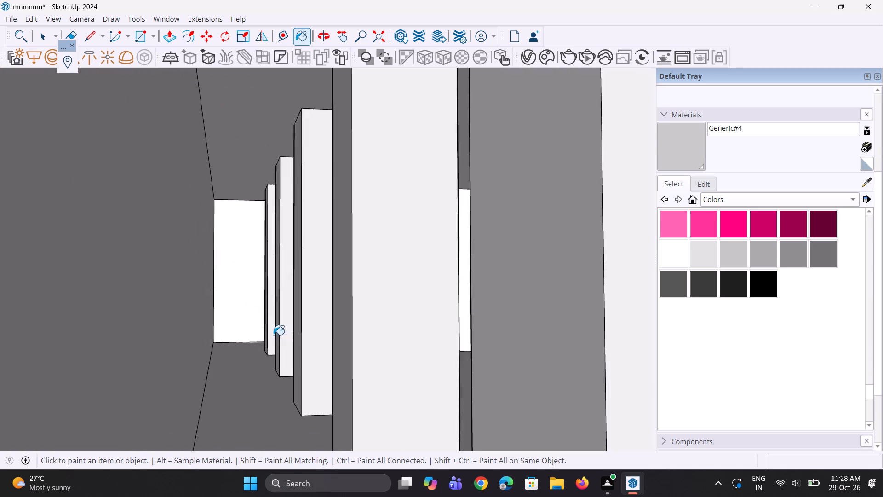
scroll(274, 335, down, 3)
middle_drag(311, 335, 316, 336)
click(317, 336)
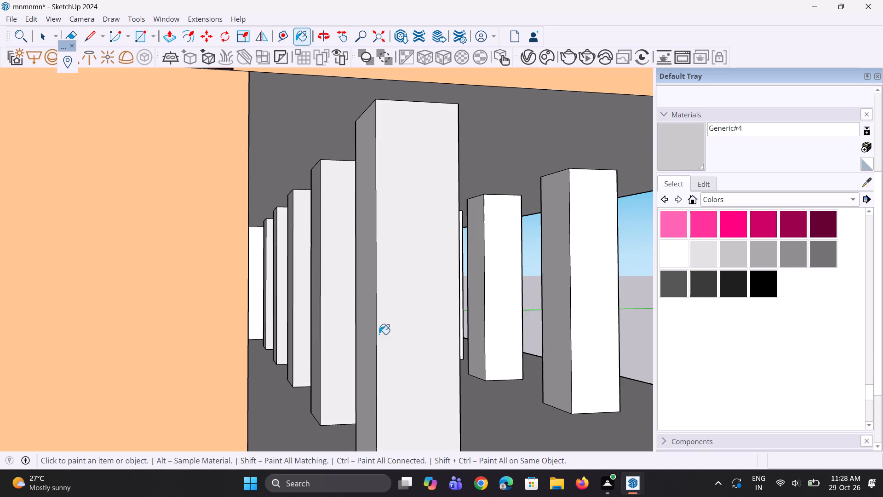
scroll(386, 334, up, 3)
click(367, 327)
click(392, 336)
Paint the inward-facing side faces of the columns in the open floor's outer row with Generic#4.
scroll(364, 344, down, 4)
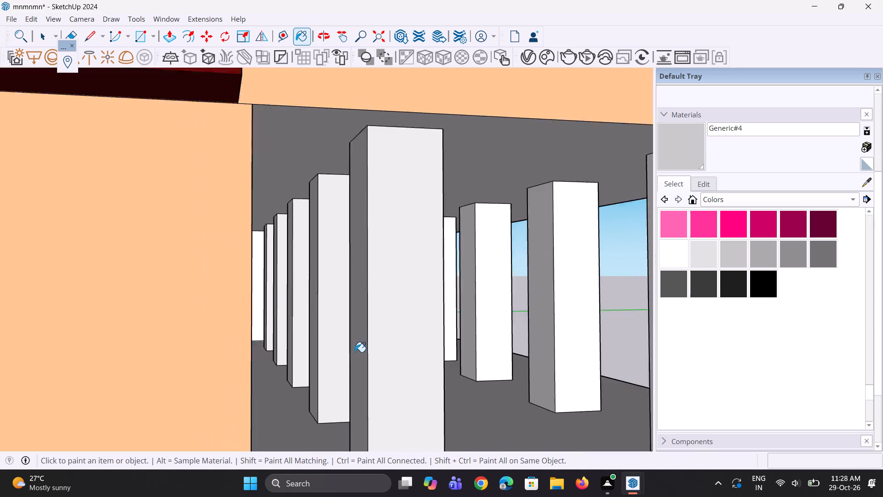
scroll(355, 352, down, 1)
scroll(466, 369, up, 1)
middle_drag(466, 370, 438, 383)
scroll(407, 310, up, 6)
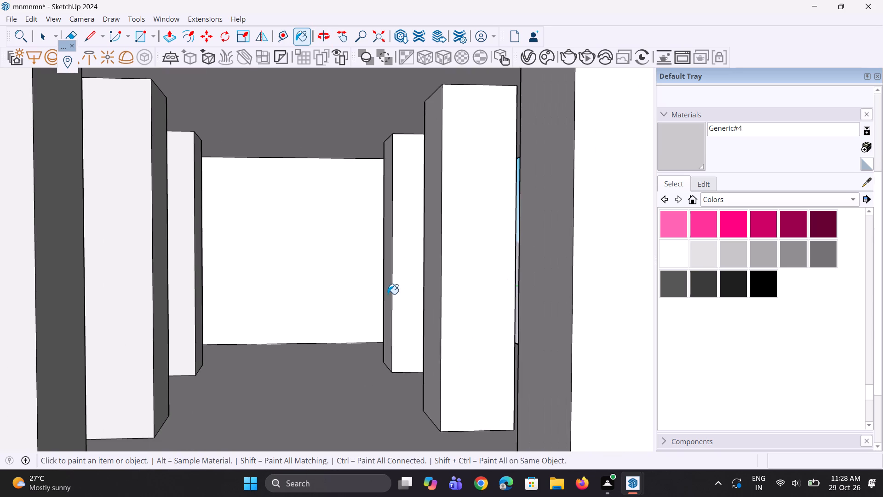
click(388, 294)
click(435, 293)
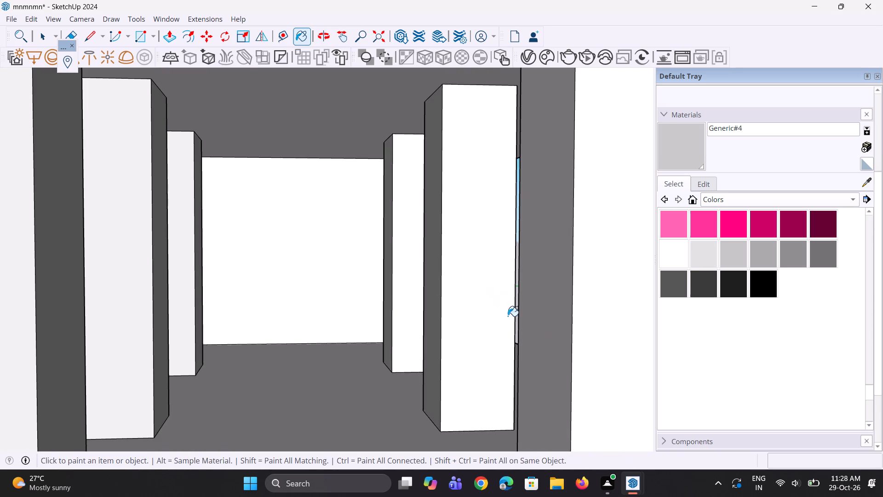
click(563, 349)
scroll(476, 318, down, 10)
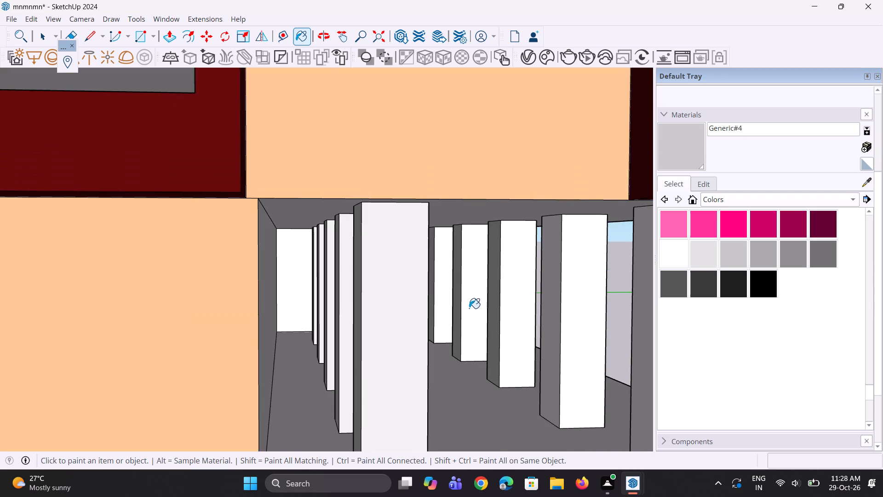
scroll(468, 307, down, 2)
scroll(543, 341, up, 3)
click(531, 334)
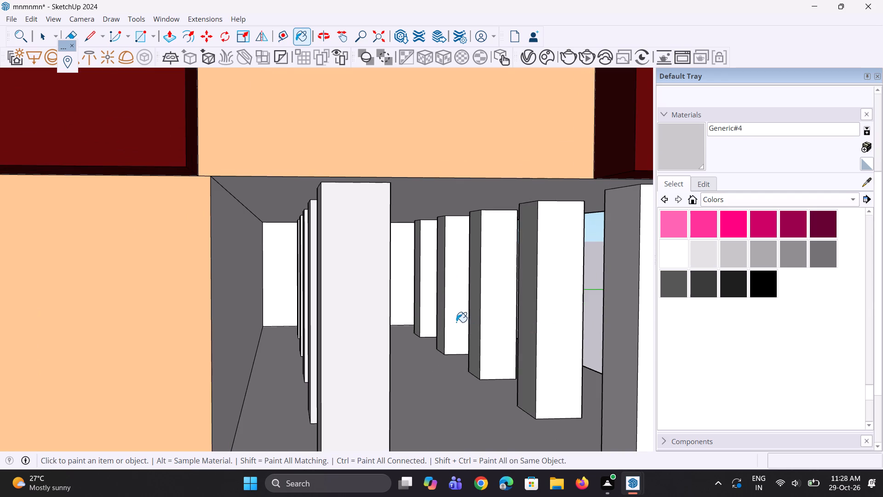
scroll(456, 322, down, 5)
scroll(531, 338, up, 3)
click(531, 338)
Paint the front faces of the outer-row columns, from the rearmost to the nearest, with Generic#4.
scroll(464, 345, up, 2)
scroll(404, 319, up, 2)
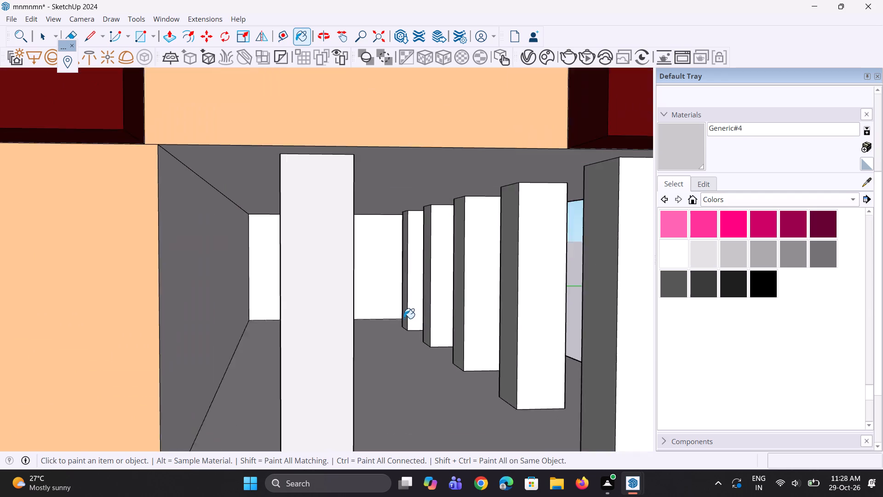
scroll(404, 318, up, 1)
click(411, 309)
click(459, 317)
click(487, 317)
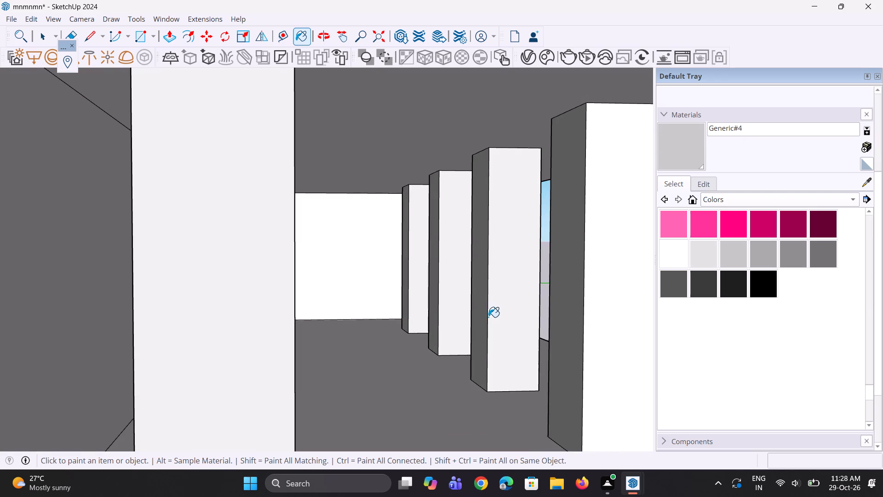
scroll(476, 324, down, 8)
click(526, 329)
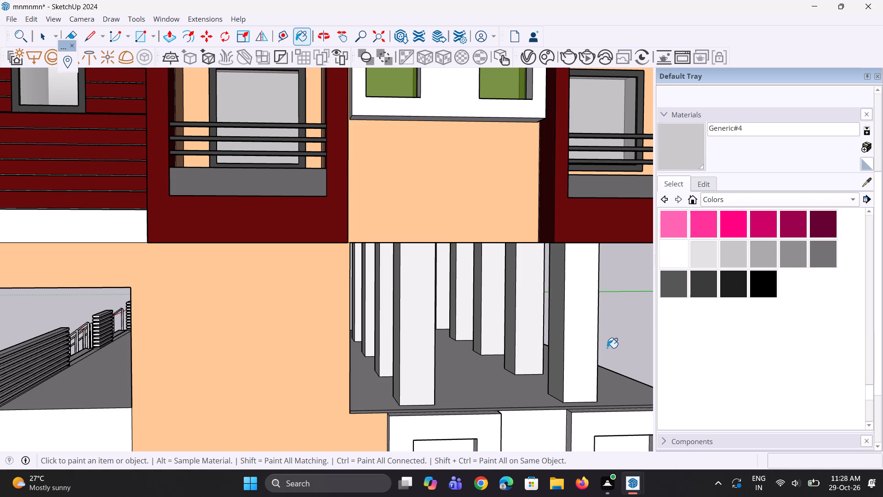
click(572, 348)
Paint the outward-facing side faces of the five outer-row columns with Generic#4.
middle_drag(584, 351, 389, 347)
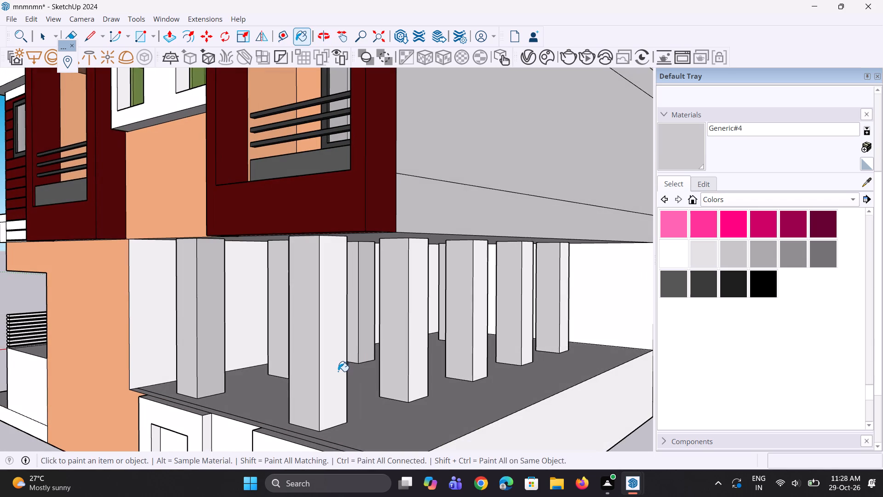
click(338, 371)
click(414, 358)
scroll(485, 341, up, 2)
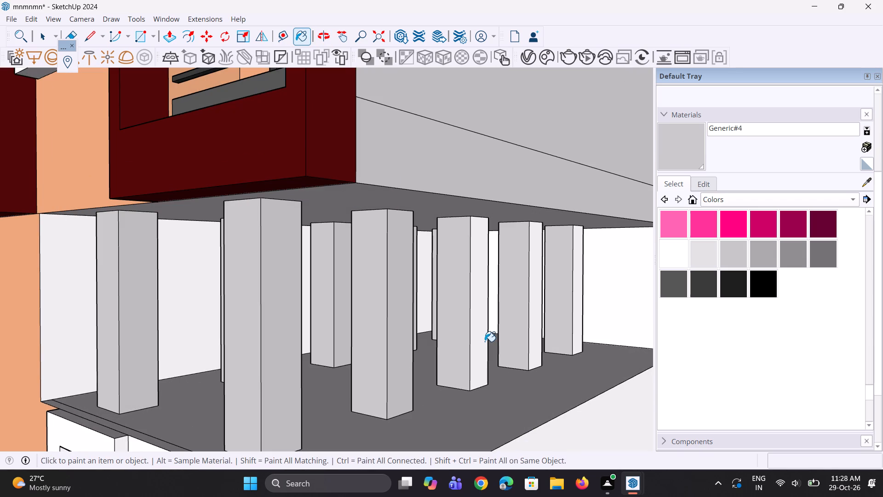
click(480, 343)
scroll(526, 339, up, 2)
click(534, 342)
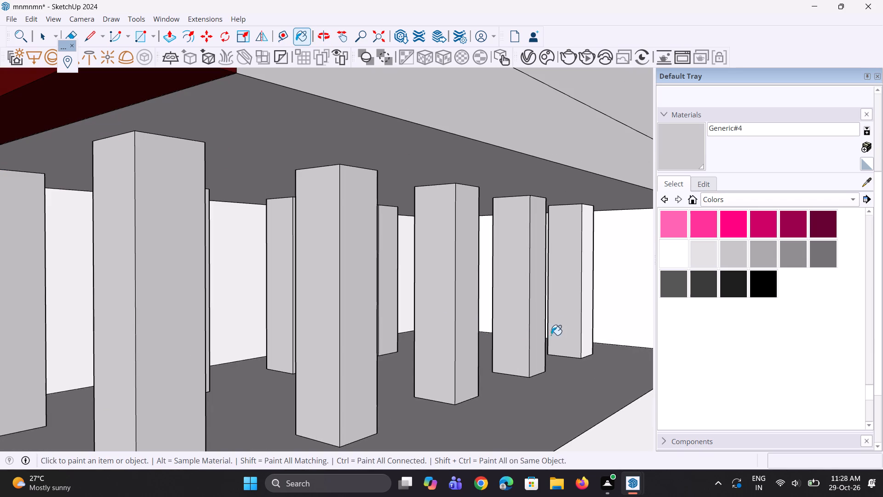
click(590, 335)
Paint the open floor's rear wall and the inner side wall behind the orange facade with Generic#4.
scroll(574, 368, up, 1)
middle_drag(568, 369, 562, 359)
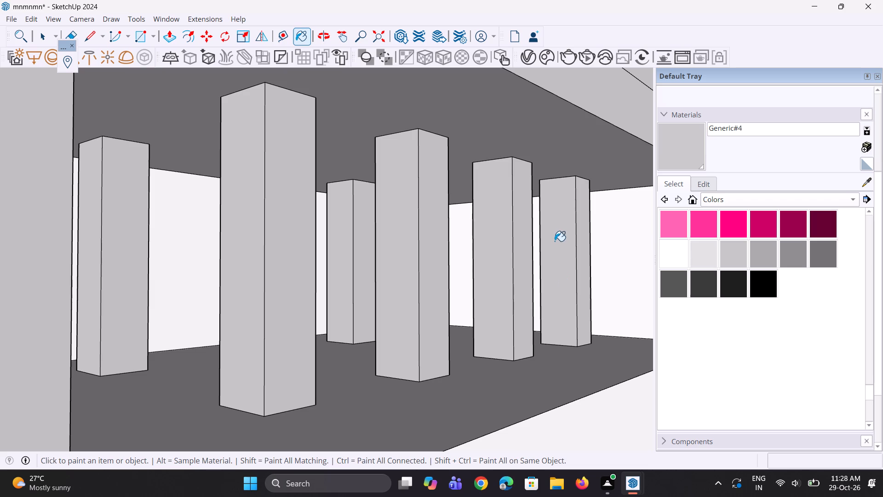
drag(544, 135, 540, 144)
scroll(482, 288, down, 4)
click(591, 284)
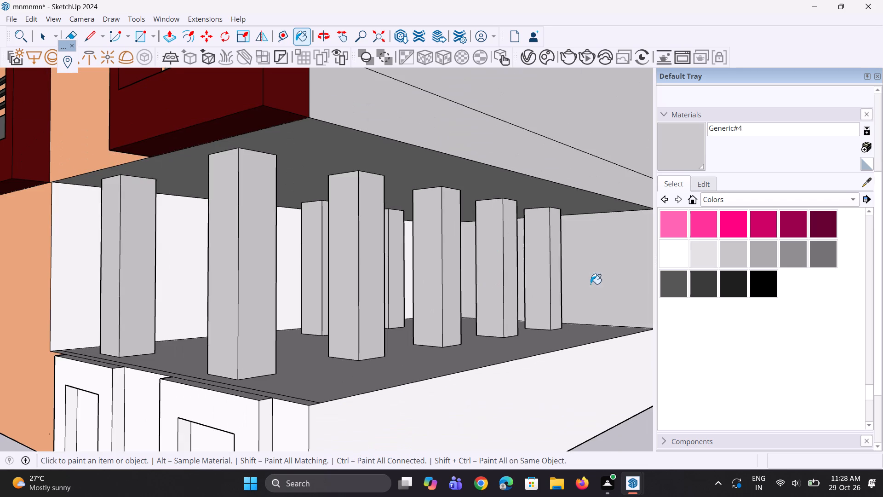
scroll(554, 311, down, 4)
middle_drag(399, 295, 413, 310)
scroll(291, 328, up, 2)
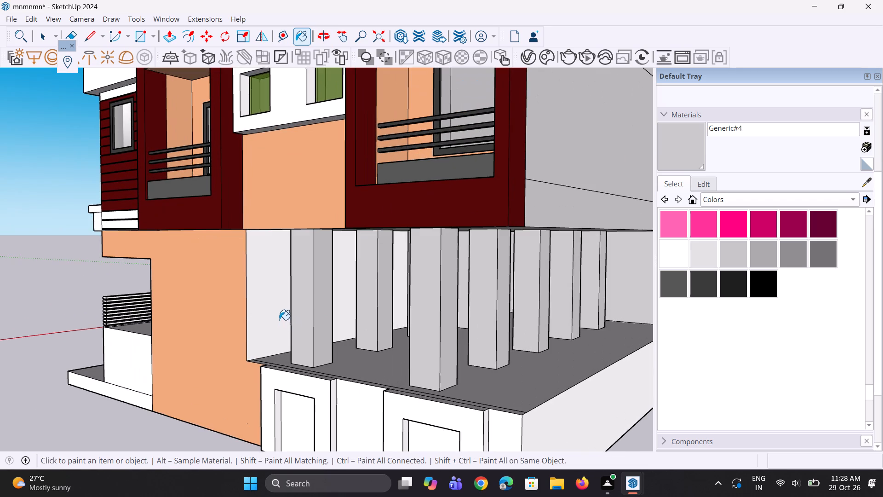
click(279, 320)
Sample Generic#1 from the orange facade and paint the two recessed panels inside the white ground-level frames with it.
scroll(280, 276, down, 4)
scroll(341, 366, up, 1)
middle_drag(342, 366, 360, 393)
scroll(464, 404, up, 2)
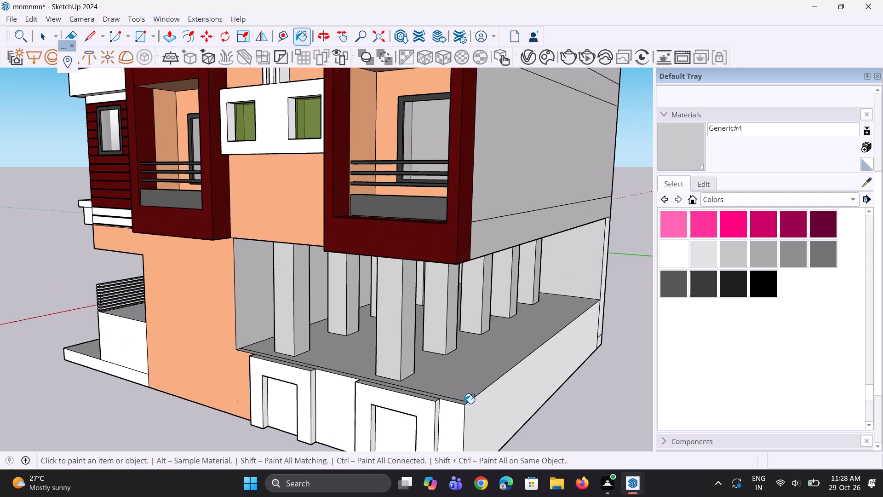
scroll(455, 404, up, 3)
scroll(405, 399, up, 6)
scroll(357, 381, up, 2)
scroll(358, 346, down, 5)
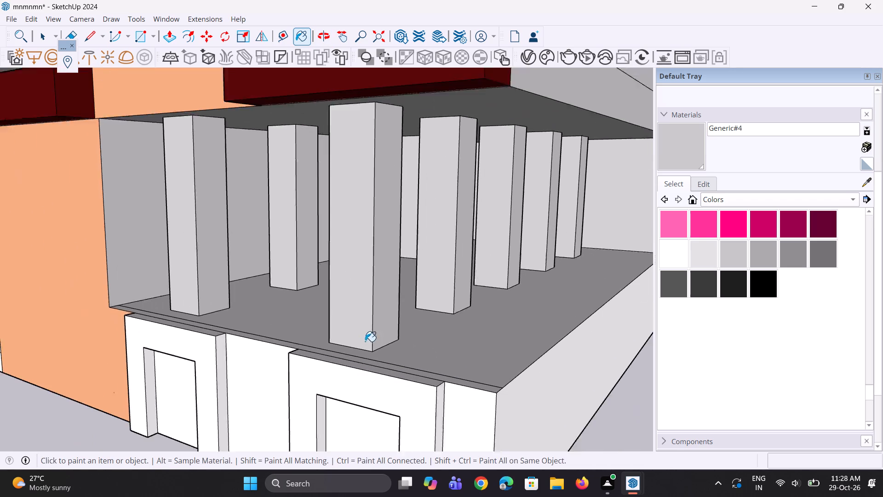
click(869, 187)
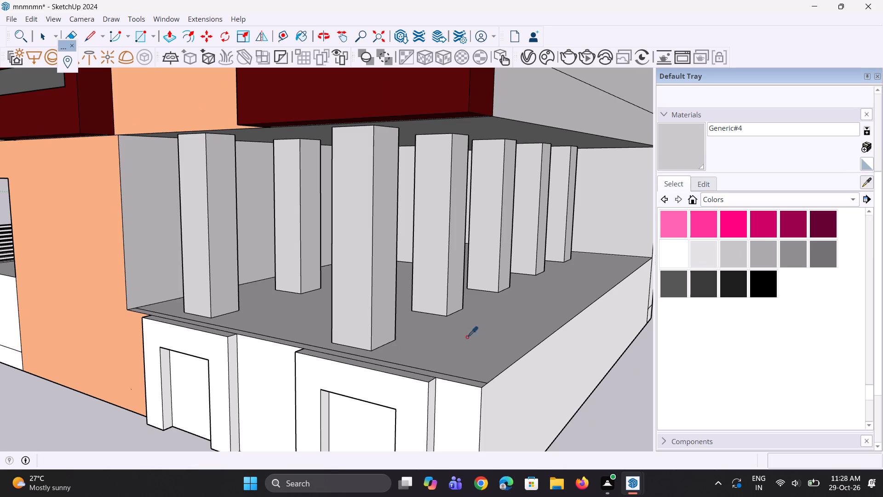
click(69, 329)
click(171, 392)
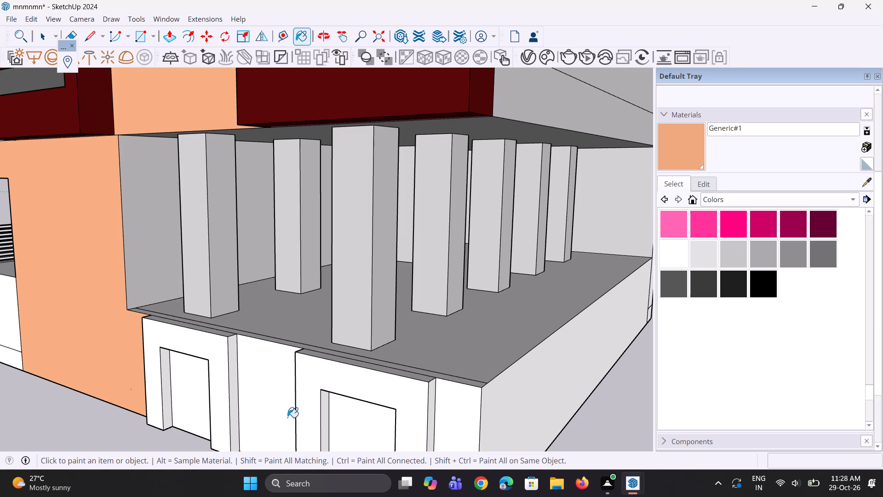
click(195, 389)
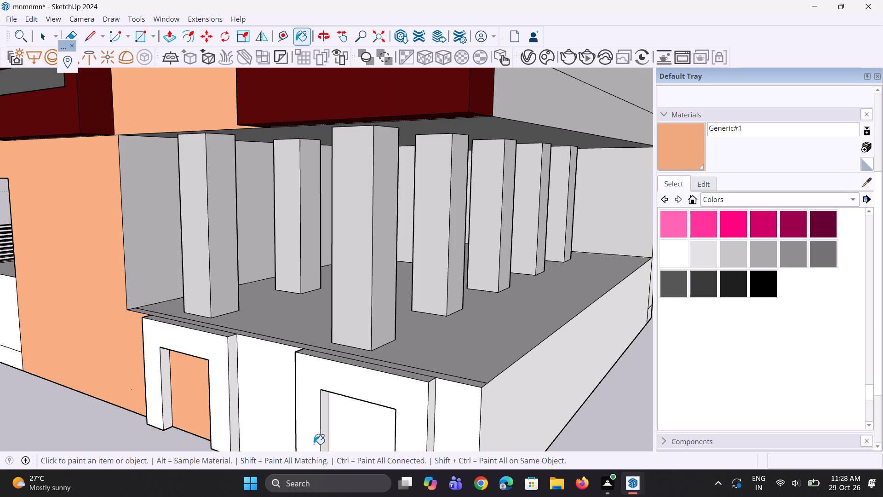
click(346, 421)
Paint the base wall between the two white frames, the front corner strip and the base's side wall with Generic#1.
scroll(252, 302, down, 9)
middle_drag(237, 381, 264, 317)
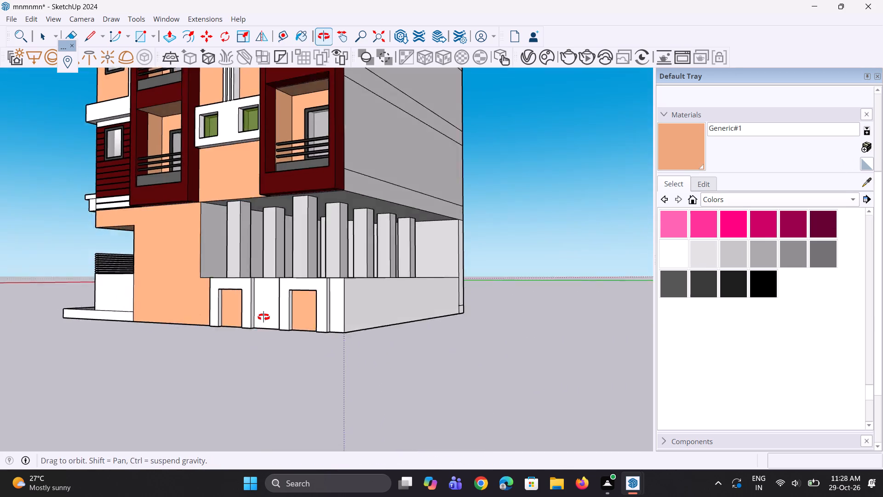
middle_drag(264, 317, 259, 295)
scroll(240, 280, up, 11)
scroll(199, 272, up, 3)
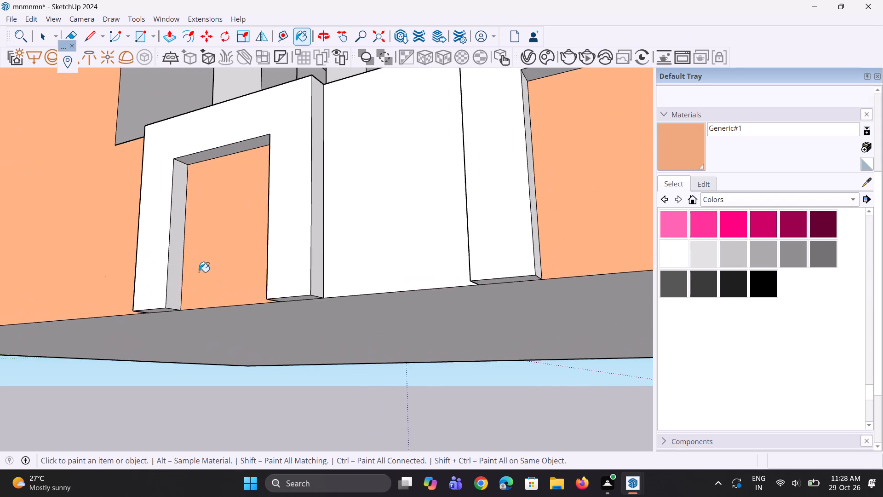
middle_drag(203, 283, 213, 288)
click(352, 260)
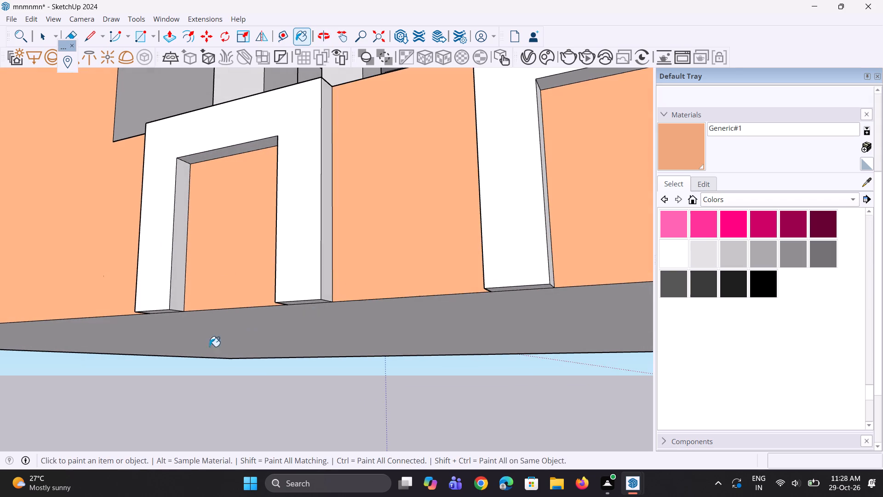
scroll(177, 368, down, 8)
click(320, 324)
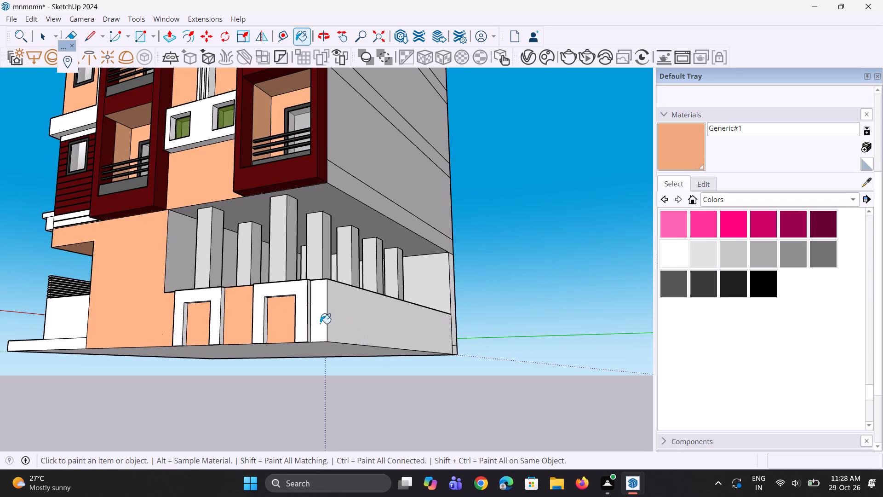
click(345, 326)
Erase the short line near the bottom of the narrow strip at the rear end of the base's side wall.
middle_drag(409, 353, 384, 369)
scroll(453, 340, up, 8)
key(e)
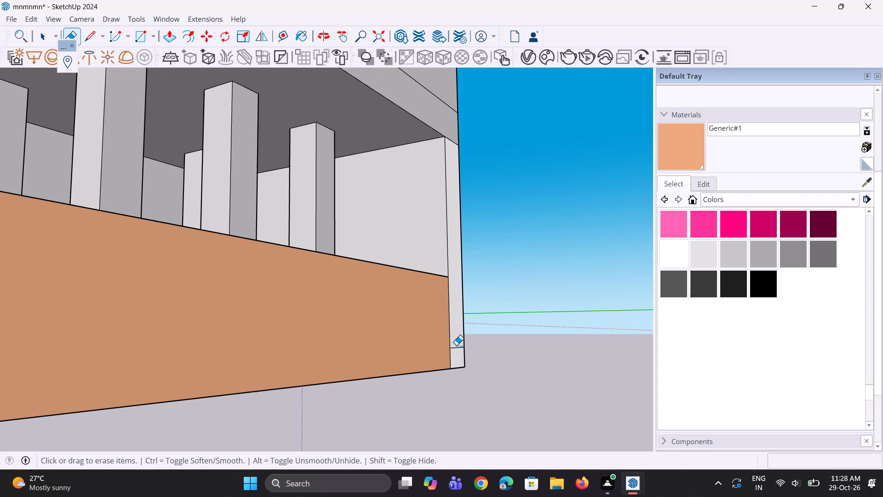
drag(458, 346, 459, 353)
Examine the repainted base, open floor and whole front facade from several angles.
scroll(419, 381, down, 5)
middle_drag(164, 355, 316, 364)
scroll(316, 364, up, 1)
scroll(316, 365, down, 6)
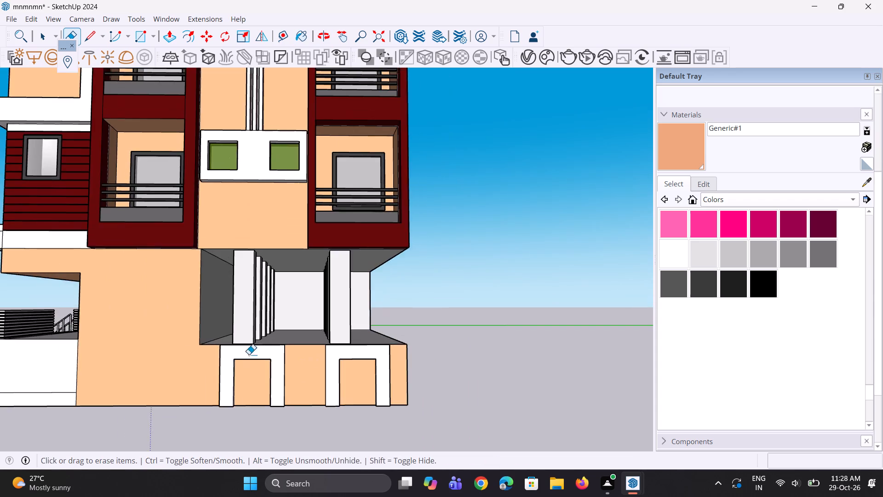
middle_drag(184, 341, 168, 322)
key(space)
key(space)
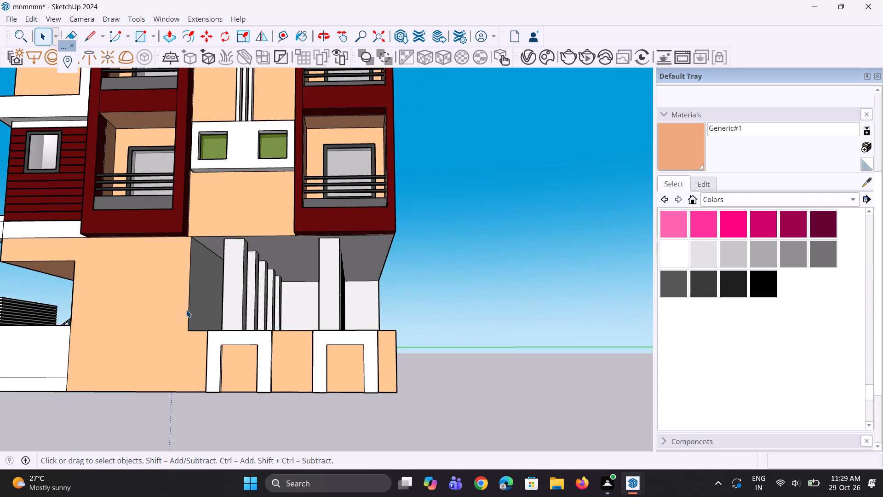
scroll(199, 310, down, 5)
middle_drag(174, 318, 304, 412)
scroll(171, 366, down, 5)
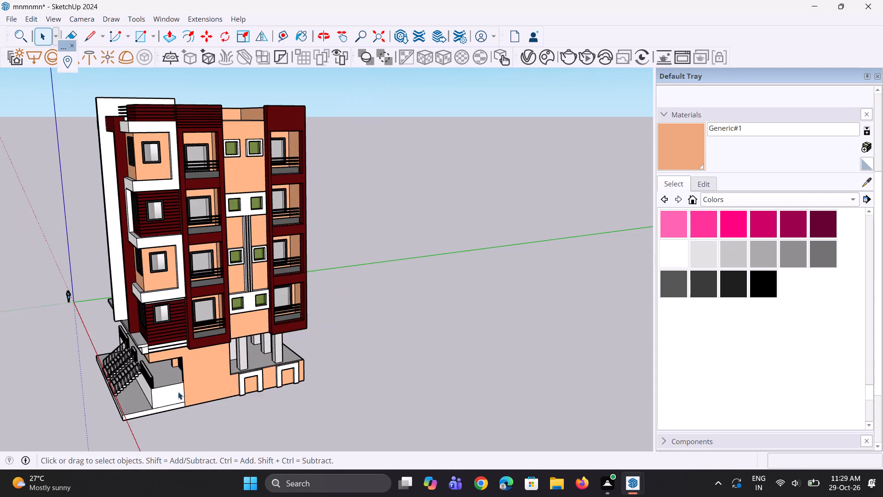
middle_drag(170, 405, 185, 381)
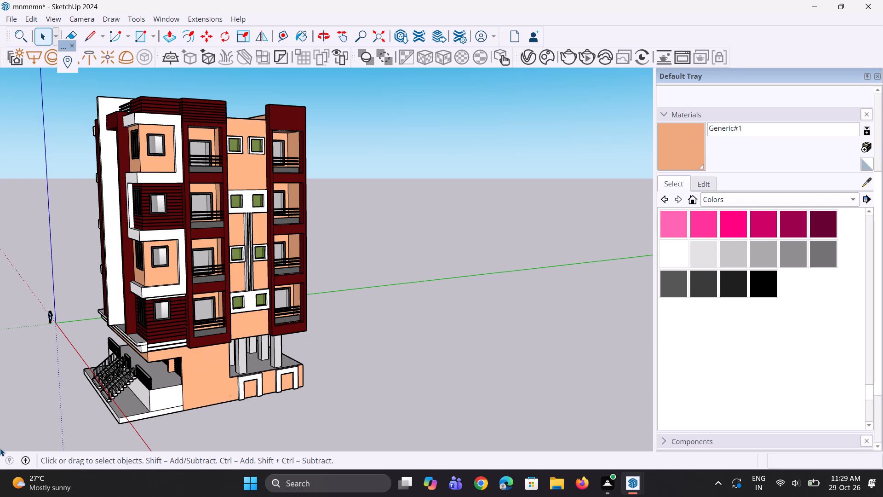
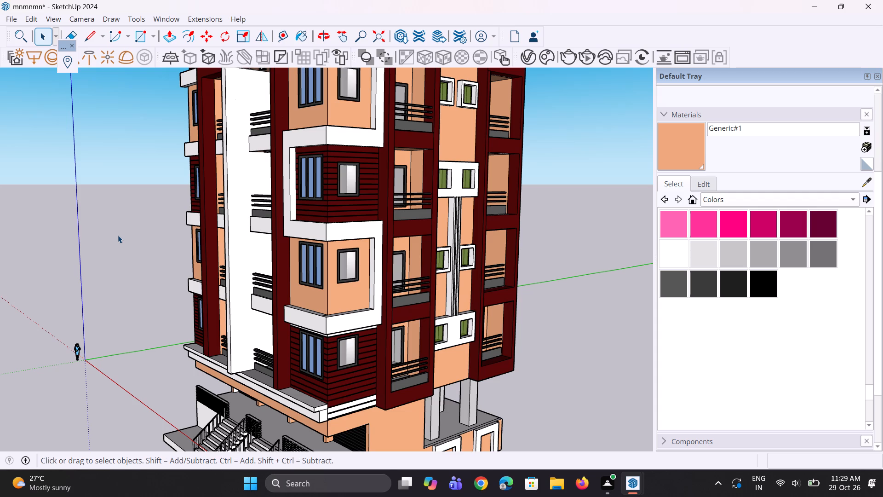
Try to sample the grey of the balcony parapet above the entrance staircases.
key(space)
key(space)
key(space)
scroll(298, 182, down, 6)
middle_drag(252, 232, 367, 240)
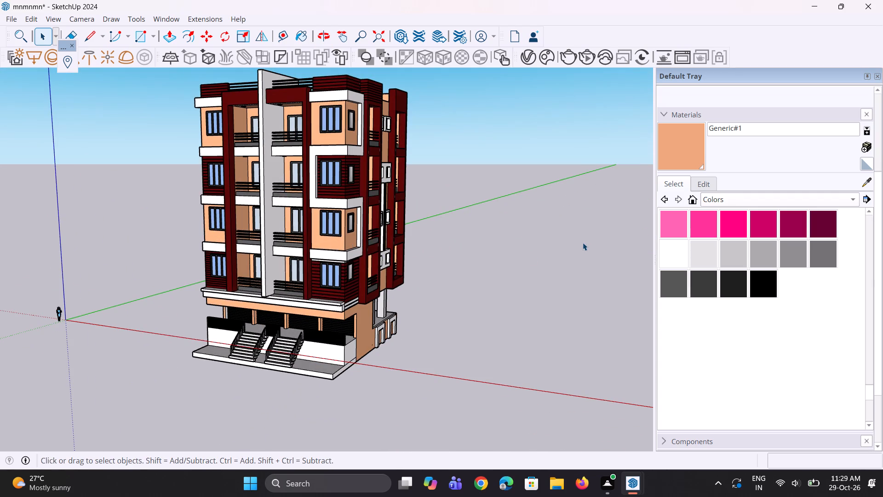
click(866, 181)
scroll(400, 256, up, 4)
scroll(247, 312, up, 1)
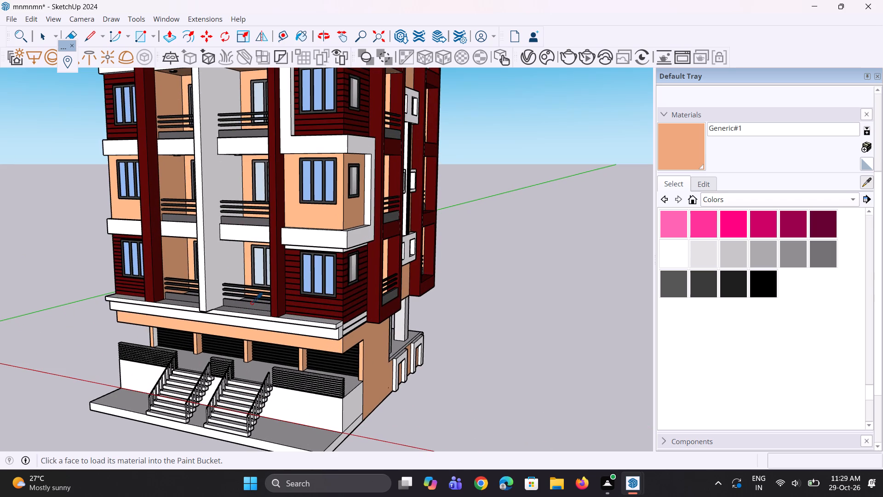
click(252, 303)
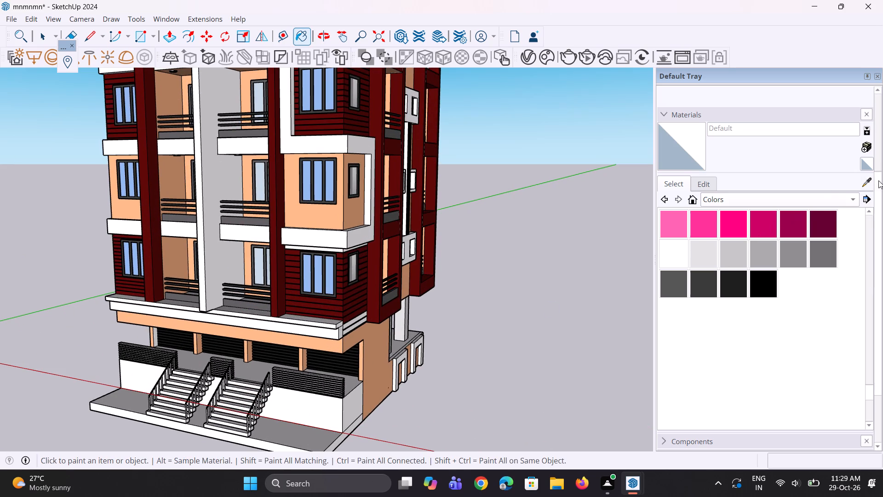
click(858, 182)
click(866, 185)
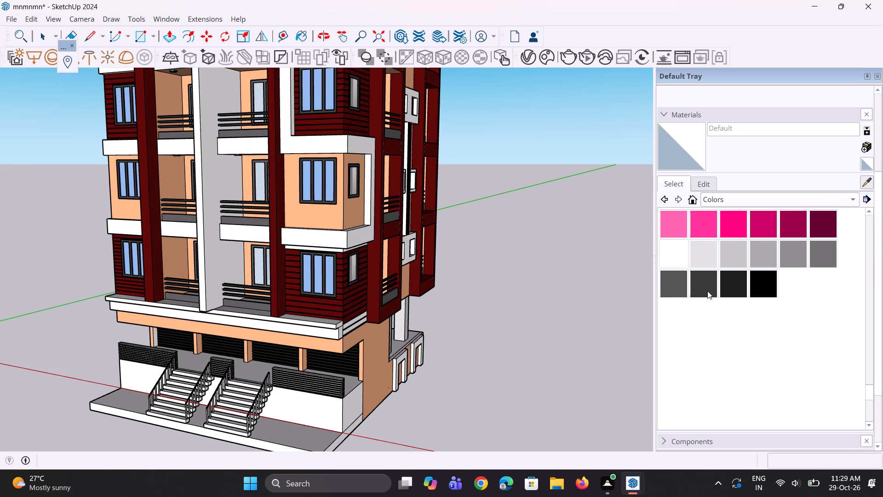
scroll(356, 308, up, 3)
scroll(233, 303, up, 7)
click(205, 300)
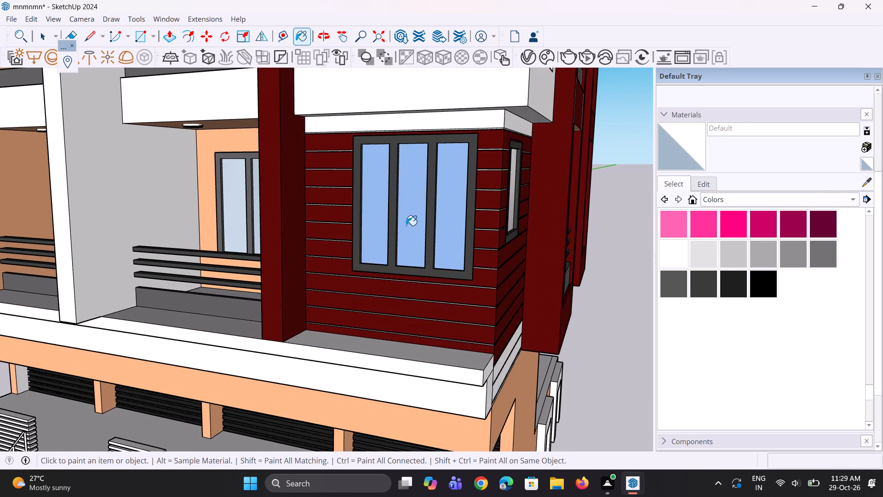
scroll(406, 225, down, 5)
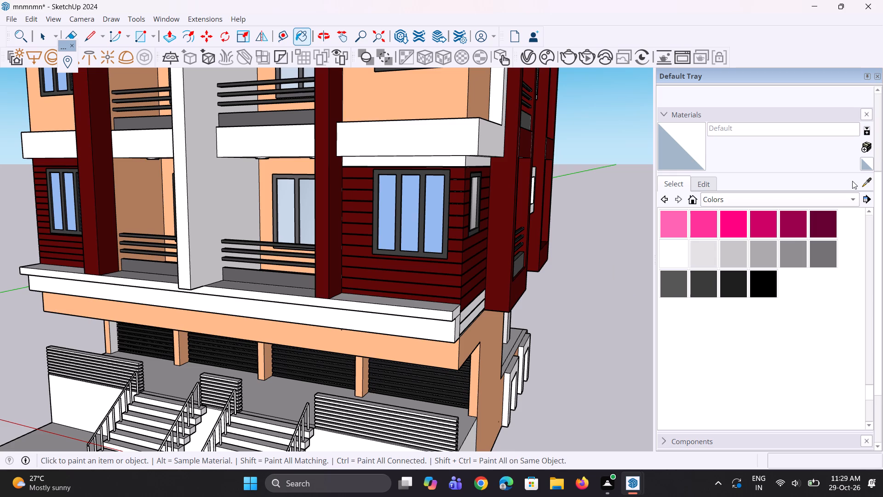
Sample Color M06 from the dark grey parapet of the lowest balcony beside the central white fin.
click(866, 182)
scroll(237, 266, up, 8)
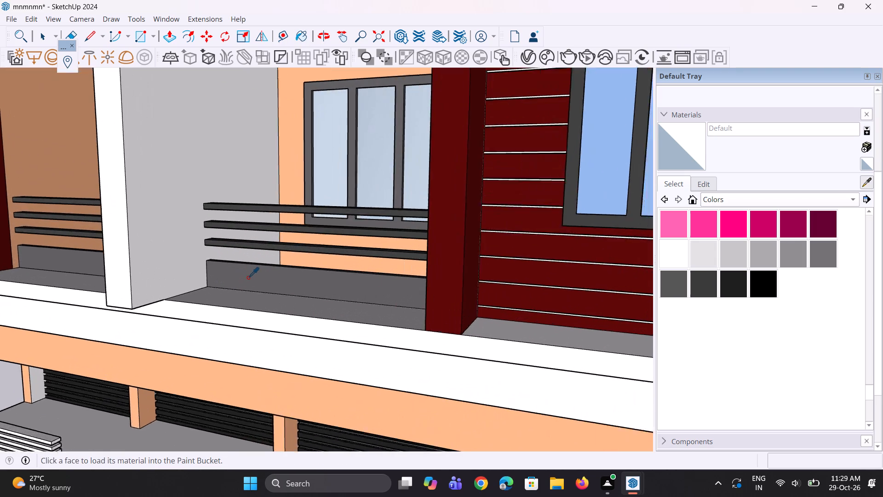
scroll(248, 277, up, 1)
click(248, 274)
scroll(284, 236, down, 9)
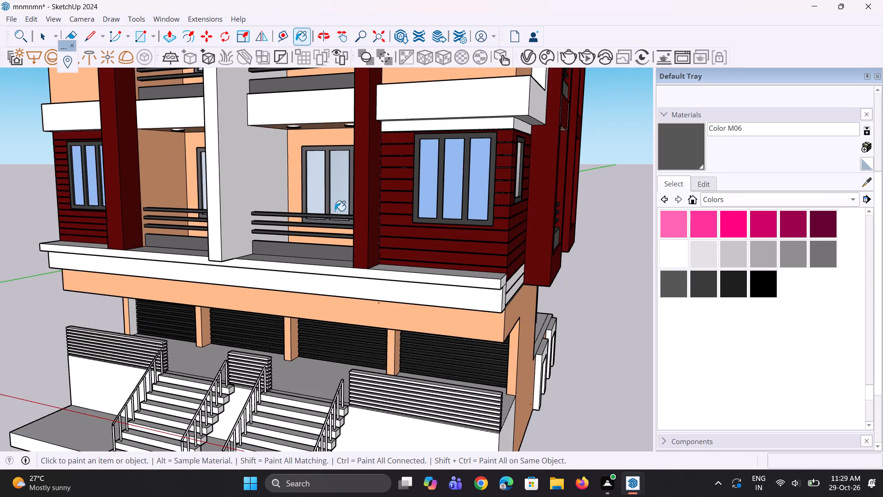
Paint the top four steps of the left entrance staircase with Color M06.
scroll(335, 211, down, 6)
scroll(161, 380, up, 1)
middle_drag(148, 389, 155, 444)
scroll(212, 340, up, 12)
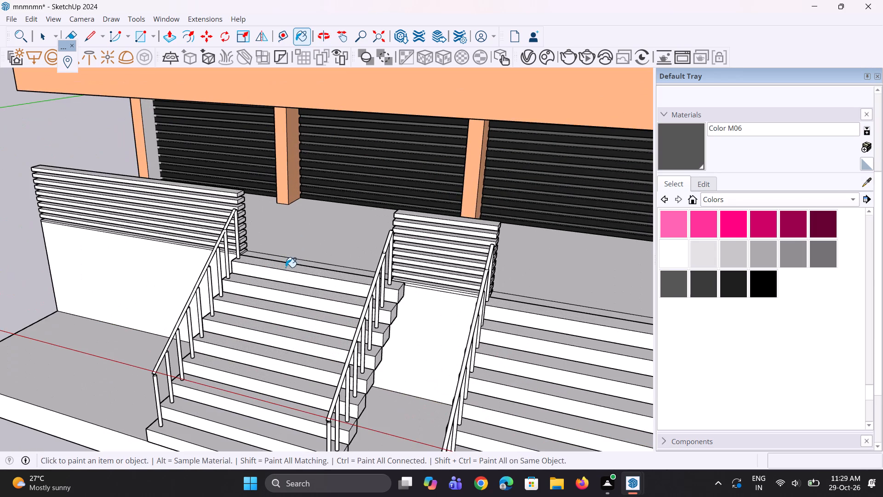
click(286, 267)
scroll(289, 286, up, 6)
click(290, 288)
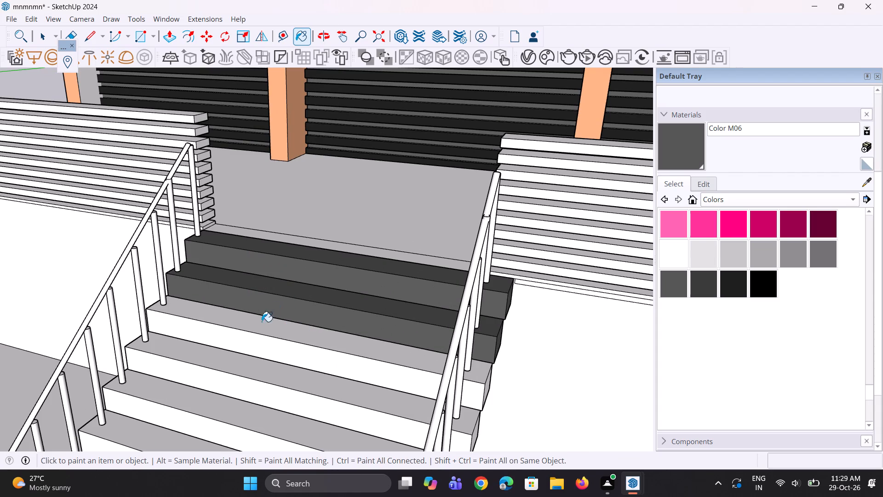
click(252, 331)
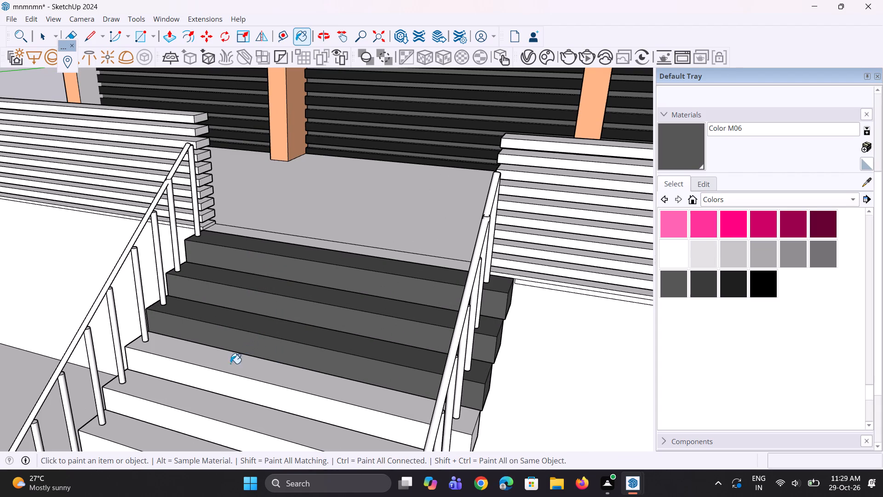
click(228, 366)
Paint the remaining five lower steps of the left entrance staircase with Color M06.
scroll(247, 324, down, 10)
scroll(233, 393, up, 2)
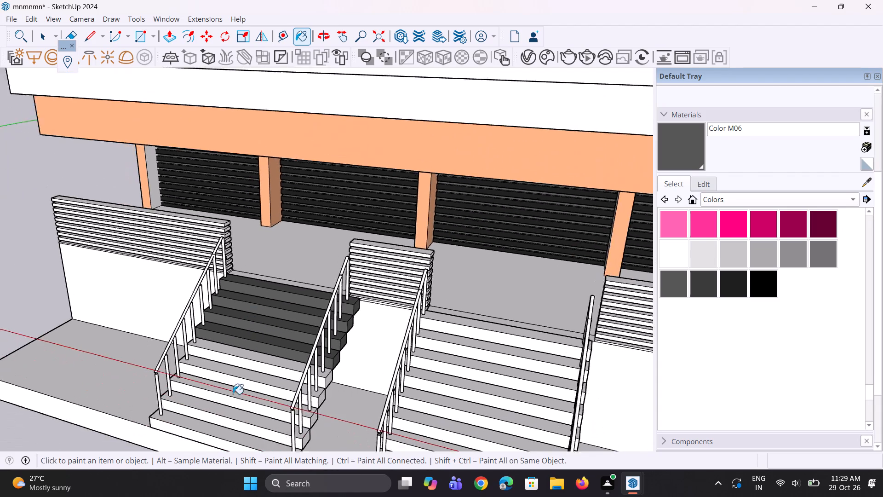
scroll(233, 394, up, 2)
scroll(247, 358, up, 5)
click(252, 327)
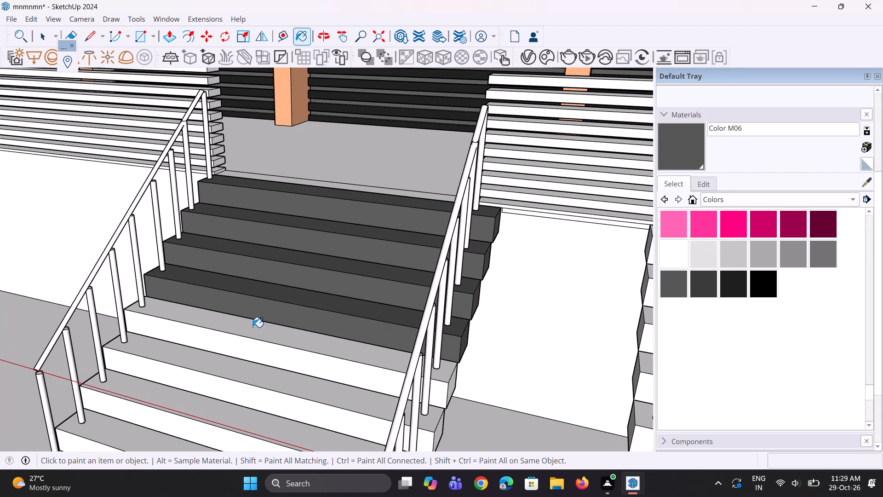
click(242, 360)
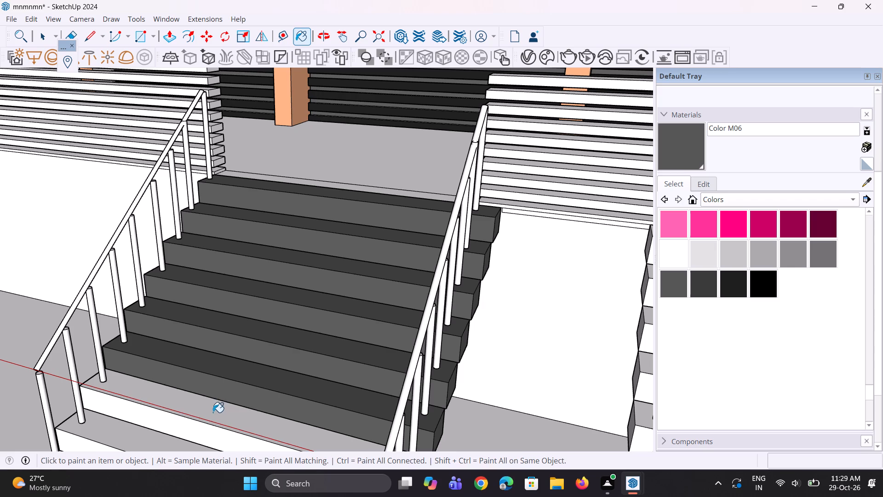
click(213, 412)
scroll(249, 325, down, 9)
scroll(234, 379, up, 7)
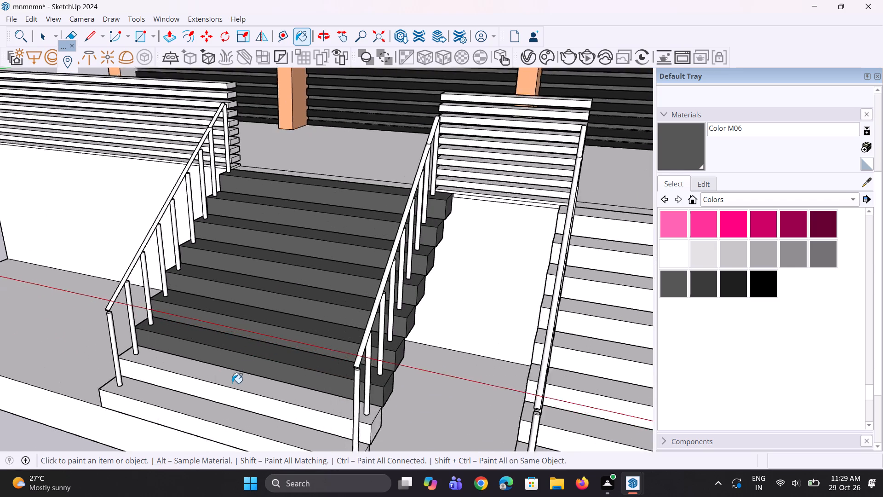
scroll(232, 383, up, 1)
click(232, 383)
click(195, 415)
Paint the top five steps of the right entrance staircase with Color M06.
scroll(186, 329, down, 9)
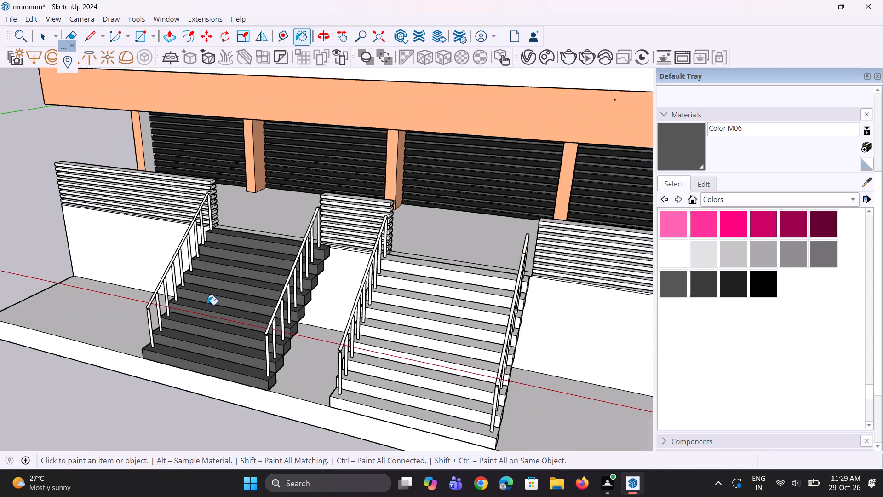
scroll(207, 305, down, 3)
middle_drag(237, 301, 260, 317)
scroll(407, 262, up, 2)
scroll(392, 307, up, 6)
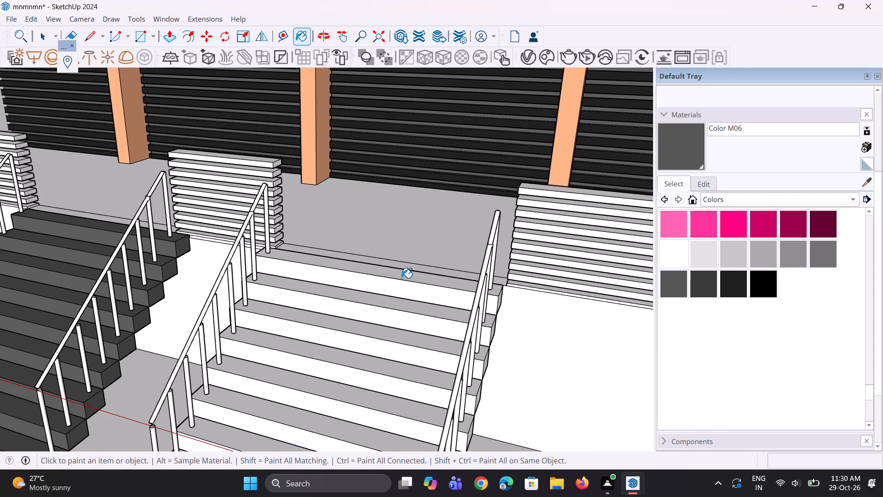
click(401, 278)
scroll(397, 290, up, 2)
click(385, 305)
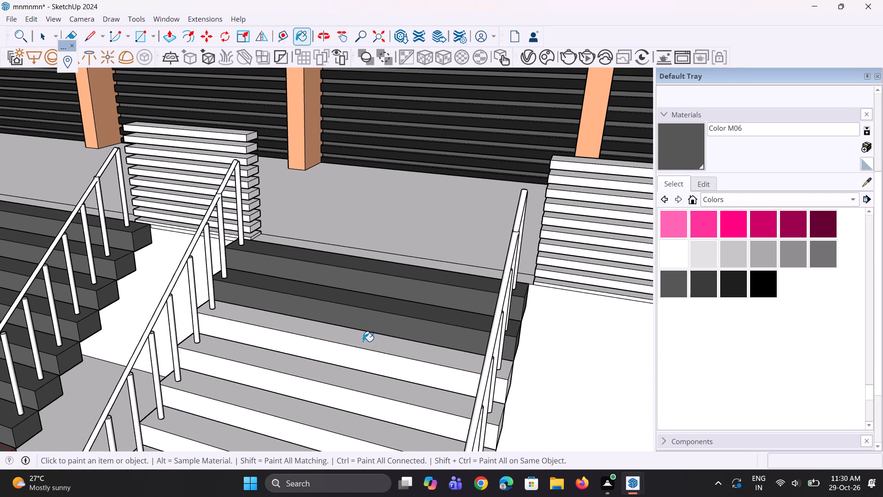
click(363, 343)
scroll(346, 283, down, 4)
scroll(350, 379, up, 3)
click(357, 347)
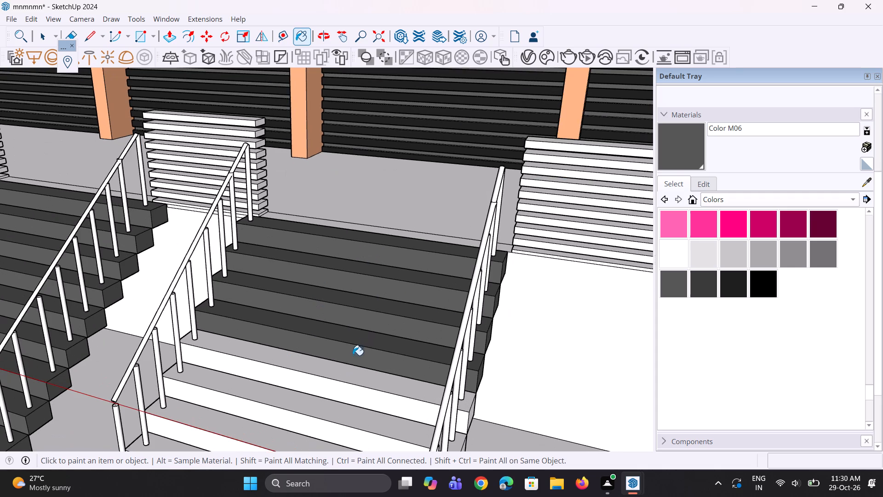
click(350, 376)
Paint the remaining four lower steps of the right entrance staircase with Color M06.
scroll(361, 270, down, 7)
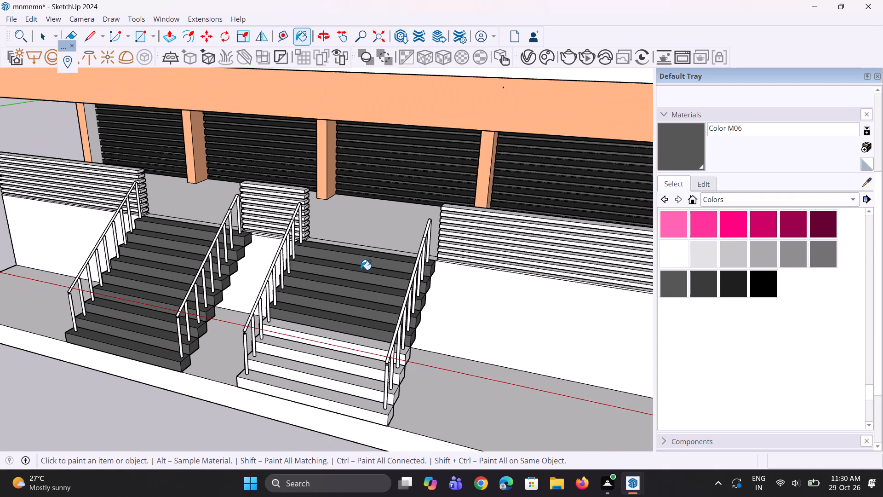
scroll(347, 390, up, 8)
click(359, 295)
scroll(363, 362, up, 2)
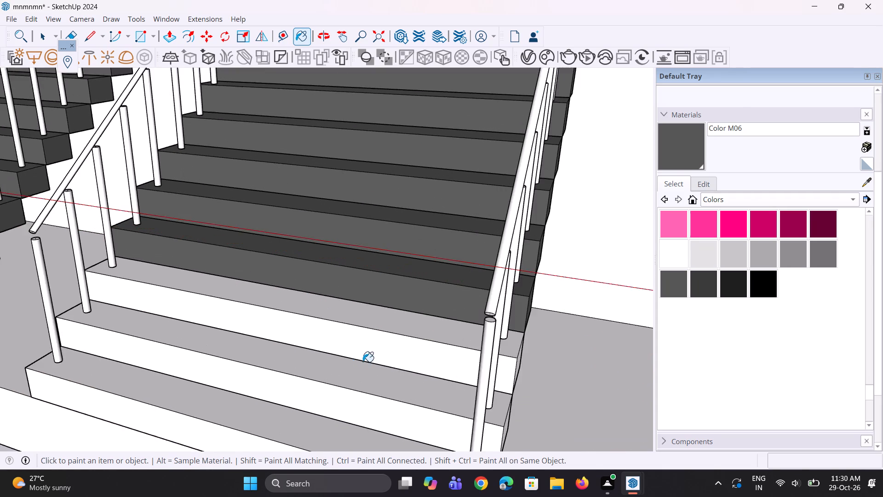
scroll(363, 362, up, 2)
click(371, 346)
click(331, 379)
scroll(315, 264, down, 4)
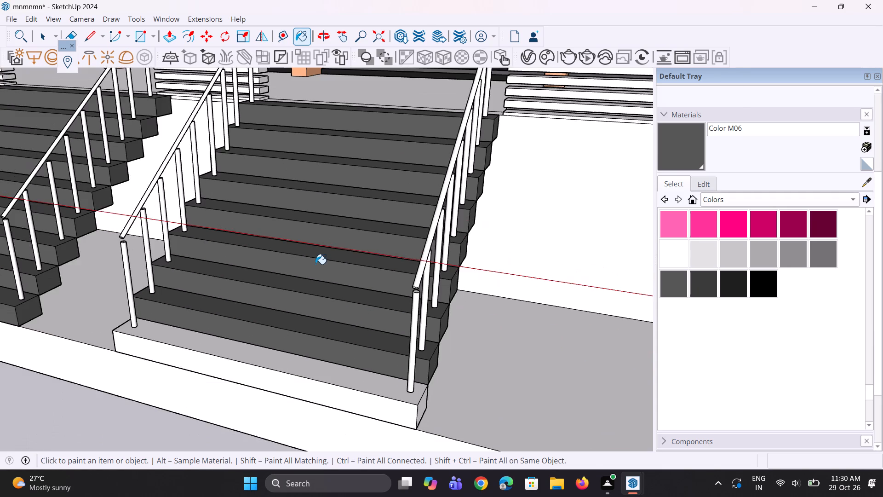
scroll(315, 264, down, 6)
scroll(298, 320, up, 3)
click(298, 332)
Push/Pull the top of the lowest baluster on the right staircase's left railing up about 2 1/4" to the handrail.
scroll(234, 300, up, 2)
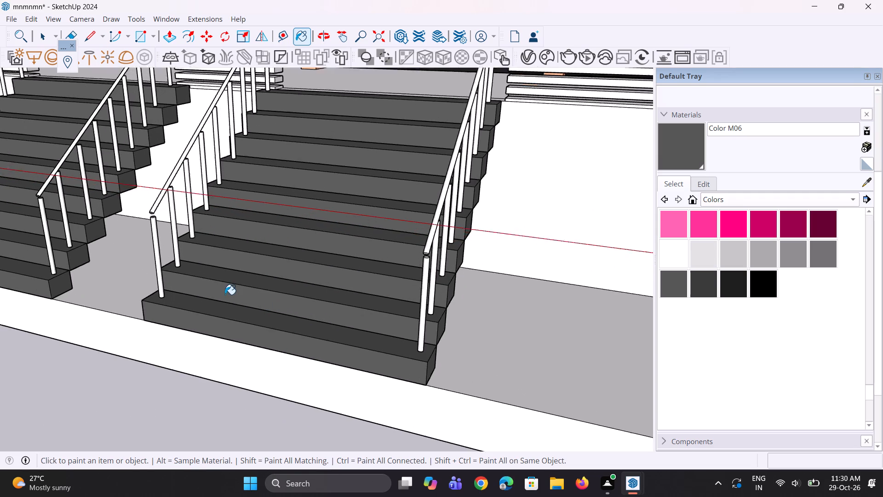
scroll(225, 295, up, 2)
scroll(143, 244, up, 1)
middle_drag(124, 234, 209, 274)
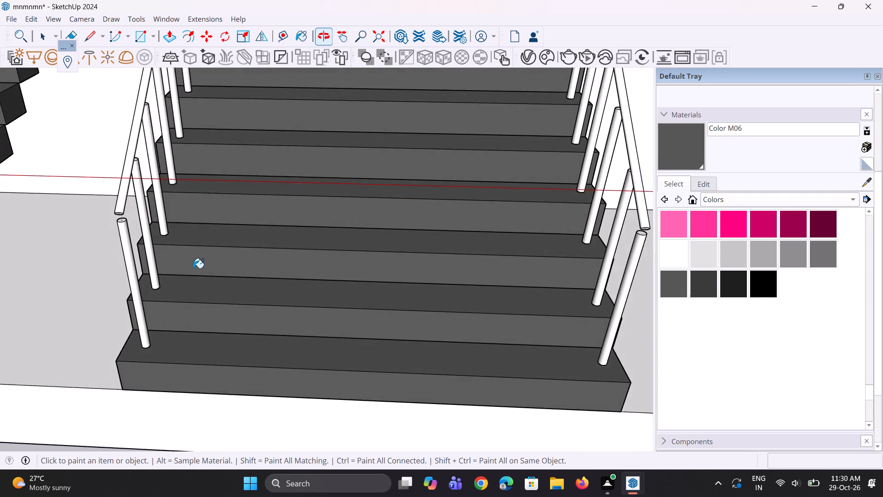
scroll(162, 254, up, 3)
key(p)
scroll(105, 204, up, 3)
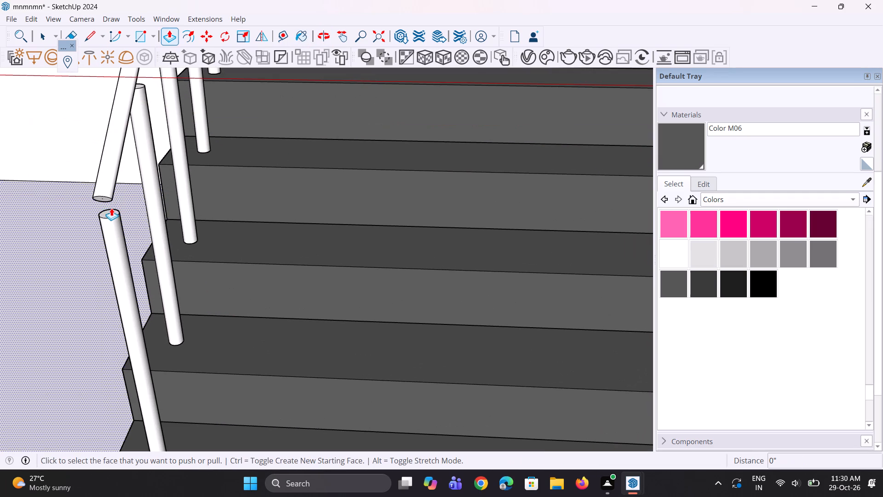
click(109, 213)
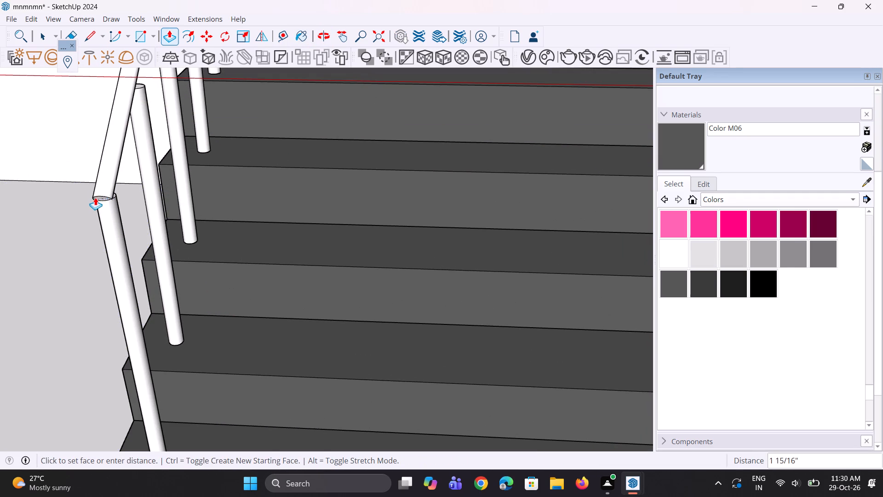
click(95, 197)
Push/Pull the top of the second baluster from the bottom of the same railing up about 1 1/8" into the handrail.
scroll(125, 289, down, 4)
scroll(126, 143, up, 3)
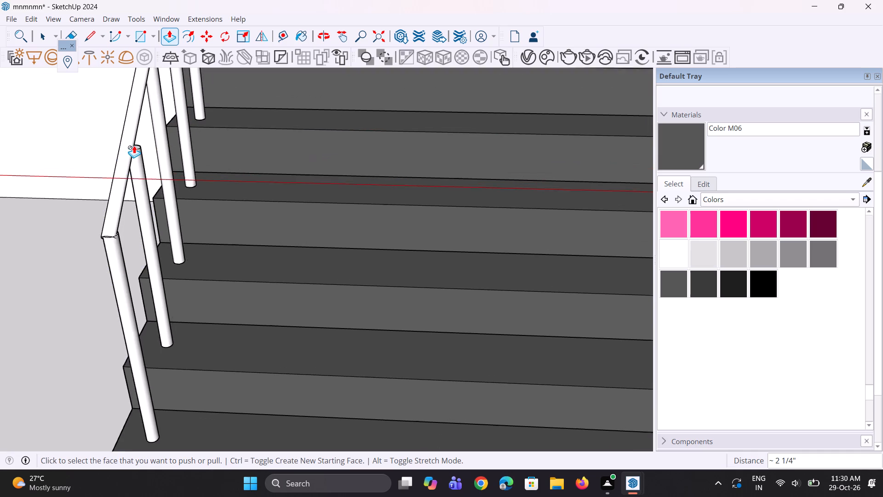
scroll(135, 146, up, 3)
middle_drag(140, 144, 0, 139)
scroll(251, 232, down, 8)
scroll(239, 147, up, 8)
scroll(210, 233, up, 1)
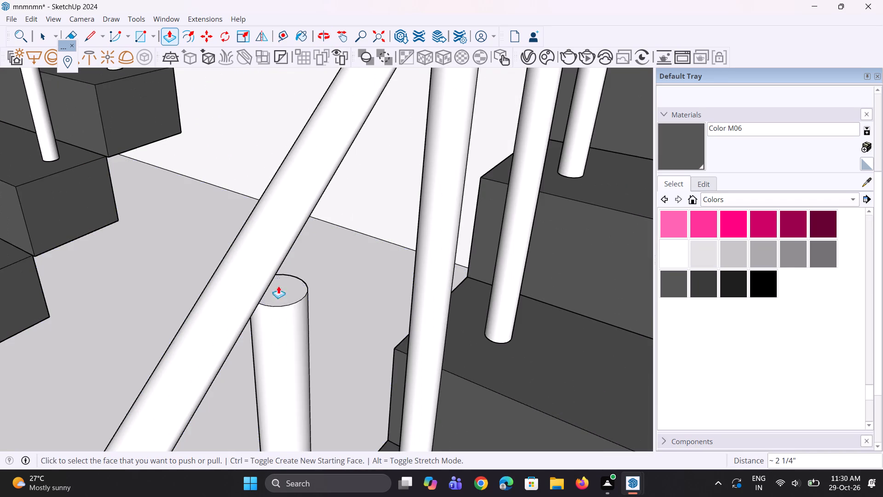
click(291, 295)
click(267, 291)
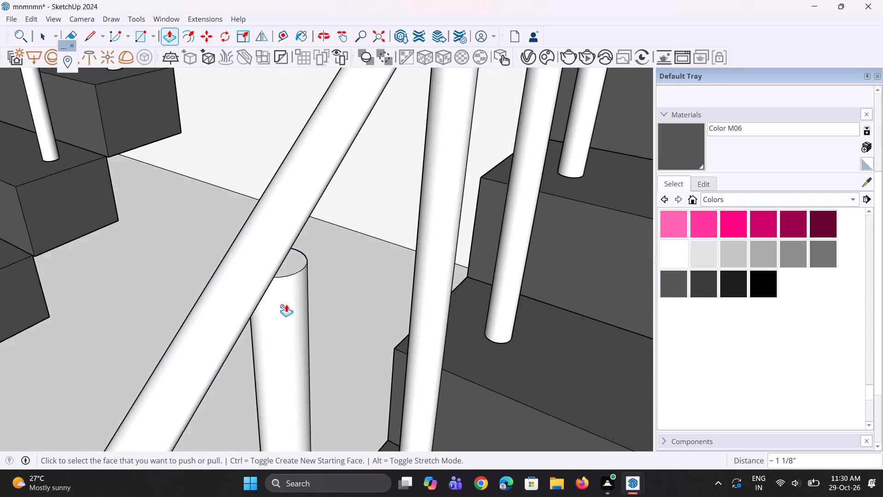
Push/Pull the top of the third baluster from the bottom of the same railing by about 7/16" at the handrail.
scroll(277, 327, down, 10)
scroll(356, 150, up, 3)
click(359, 176)
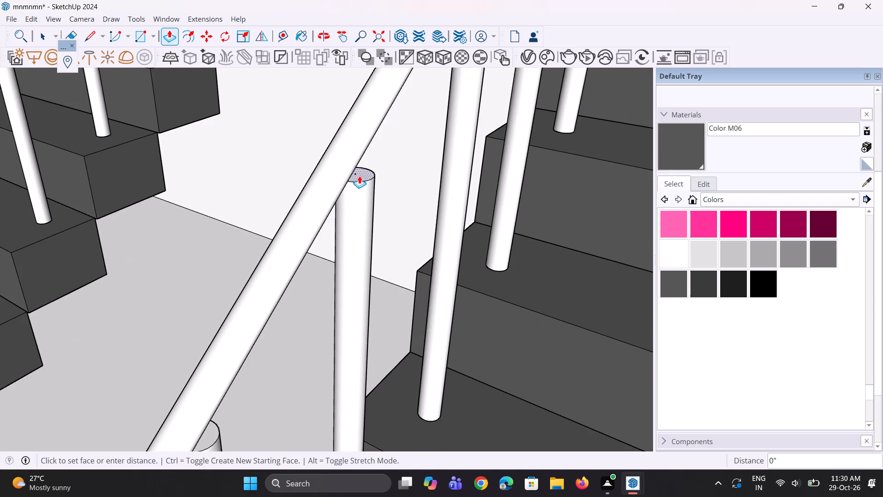
click(350, 183)
Push/Pull the top of the fourth baluster from the bottom of the same railing by 1 3/8" at the handrail.
scroll(304, 247, down, 9)
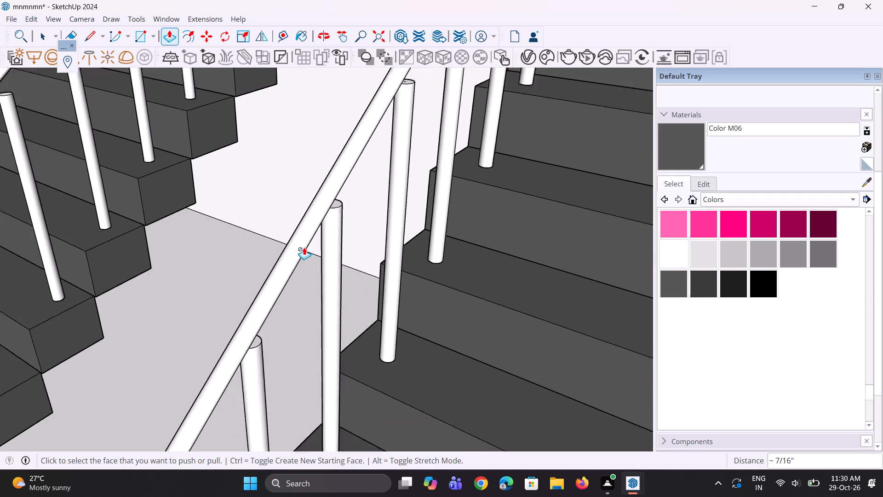
scroll(304, 247, down, 1)
middle_drag(351, 229, 297, 257)
scroll(297, 257, down, 5)
scroll(356, 152, up, 3)
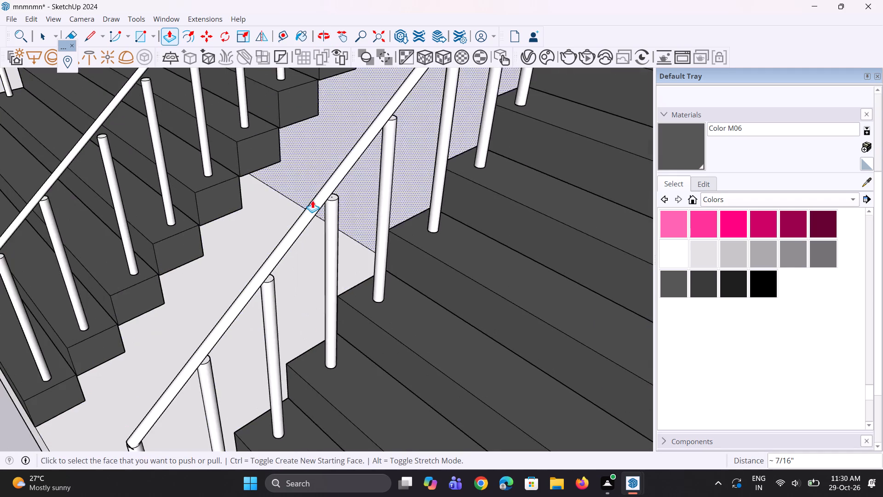
scroll(312, 200, up, 6)
click(344, 194)
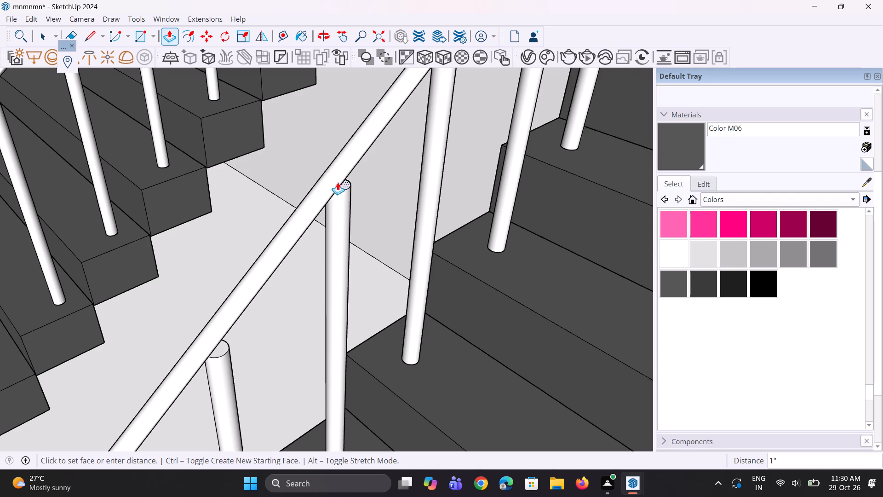
click(345, 179)
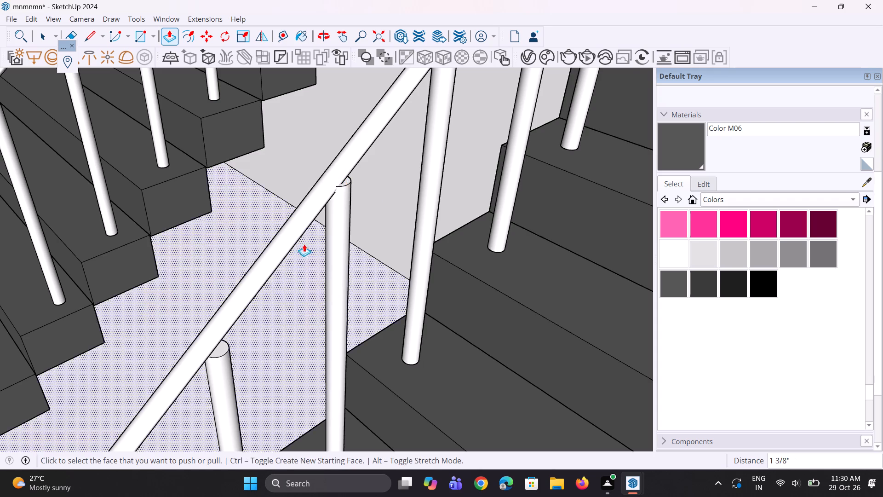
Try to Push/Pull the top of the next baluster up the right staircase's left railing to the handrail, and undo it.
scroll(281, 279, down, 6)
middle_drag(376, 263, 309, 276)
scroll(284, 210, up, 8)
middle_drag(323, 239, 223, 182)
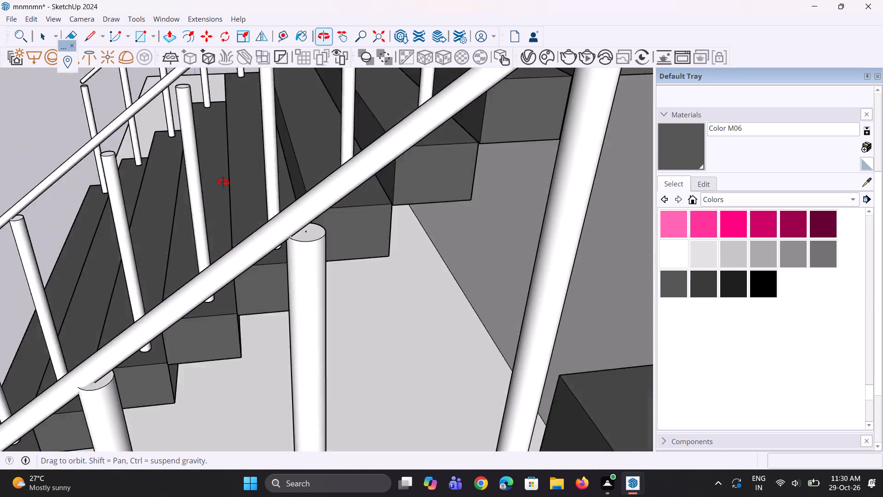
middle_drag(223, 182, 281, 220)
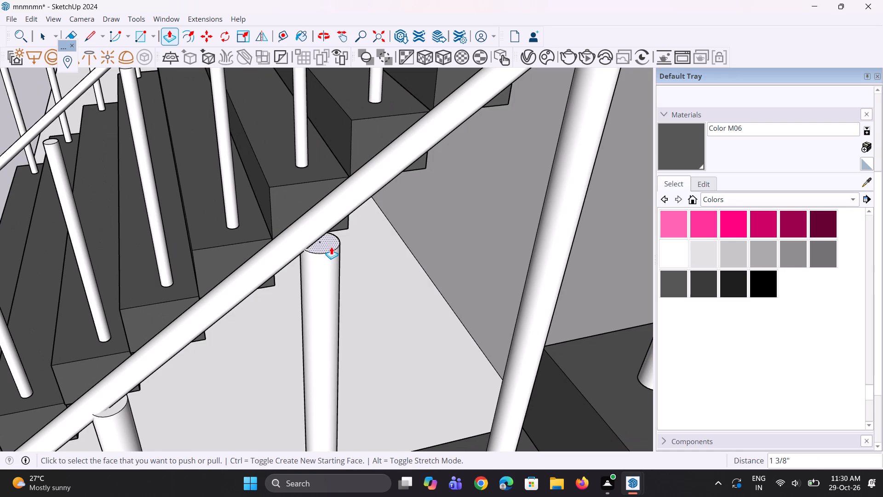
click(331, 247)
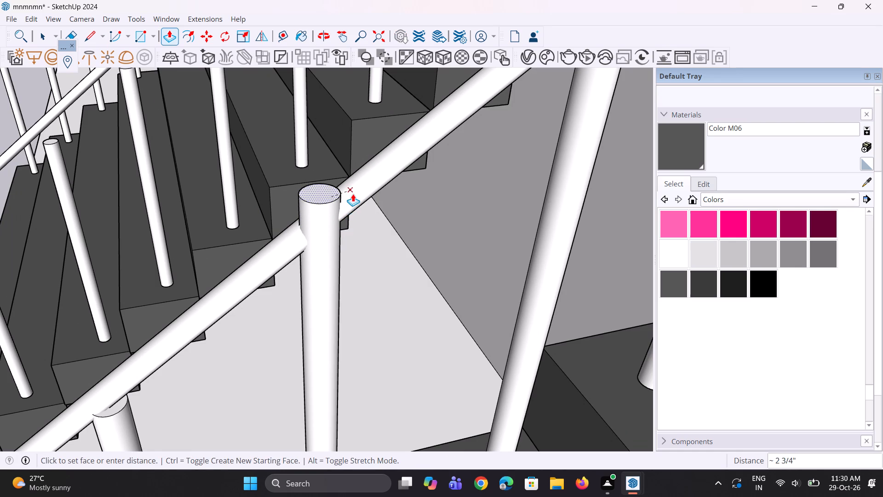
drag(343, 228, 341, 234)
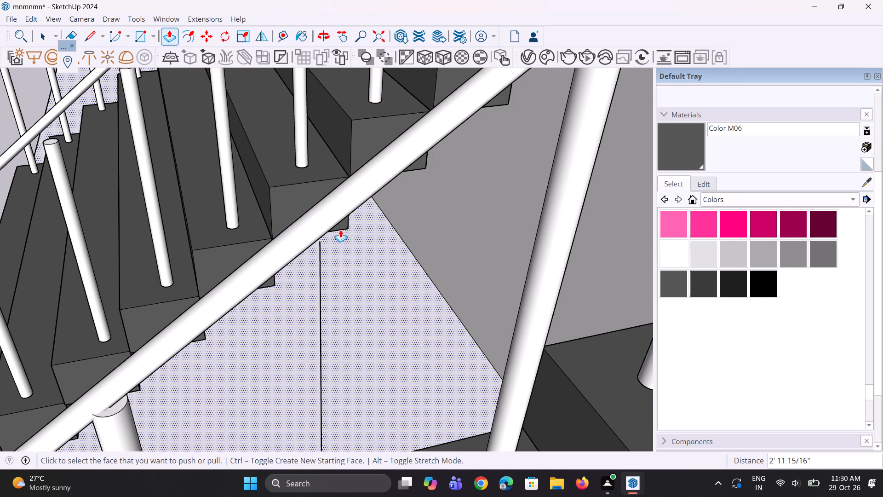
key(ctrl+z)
Push/Pull the top of the mid-height baluster still short of the handrail on the same railing by about 1/8".
scroll(318, 288, down, 11)
scroll(390, 214, up, 2)
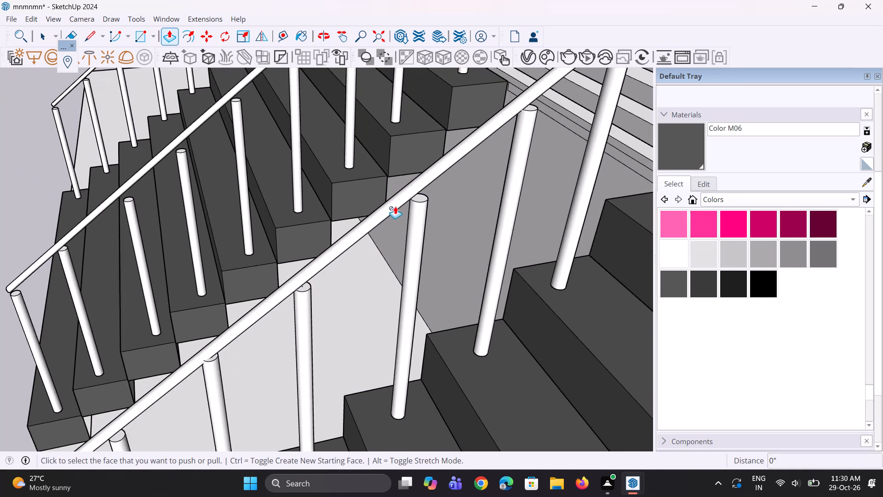
scroll(407, 200, up, 2)
middle_drag(388, 192, 315, 162)
scroll(274, 185, up, 1)
scroll(288, 230, down, 4)
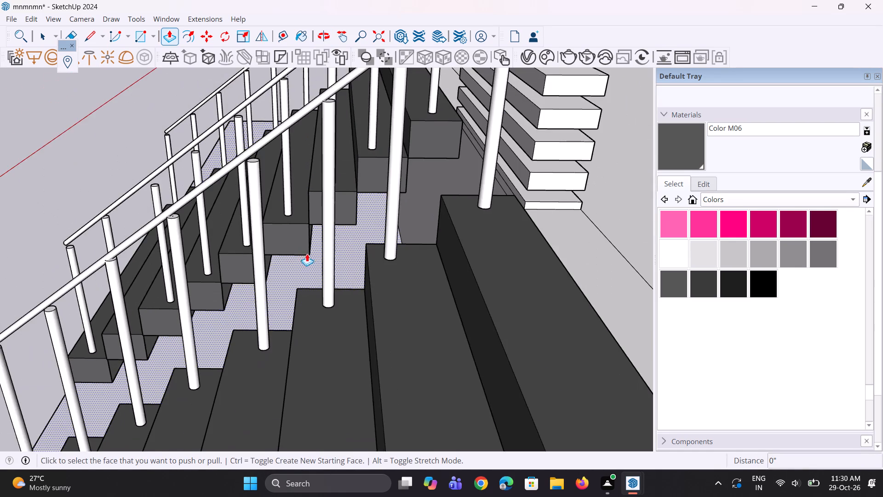
scroll(292, 218, down, 4)
scroll(242, 158, up, 6)
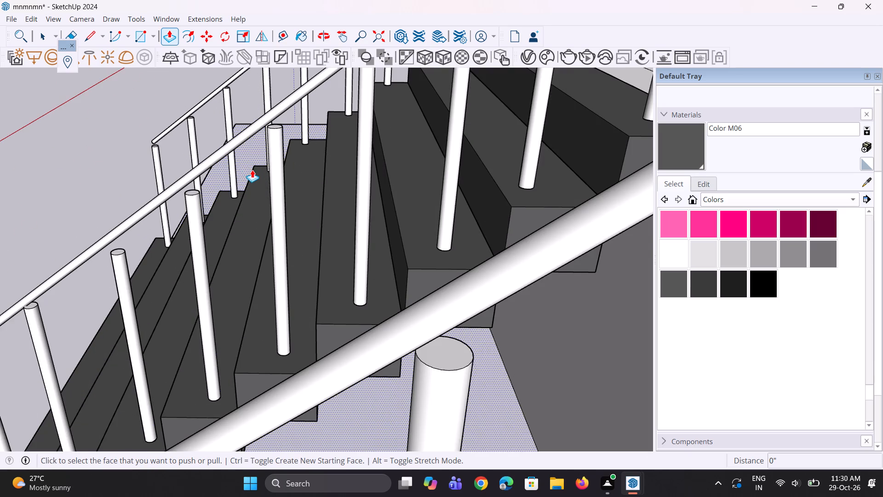
scroll(252, 171, down, 2)
click(320, 233)
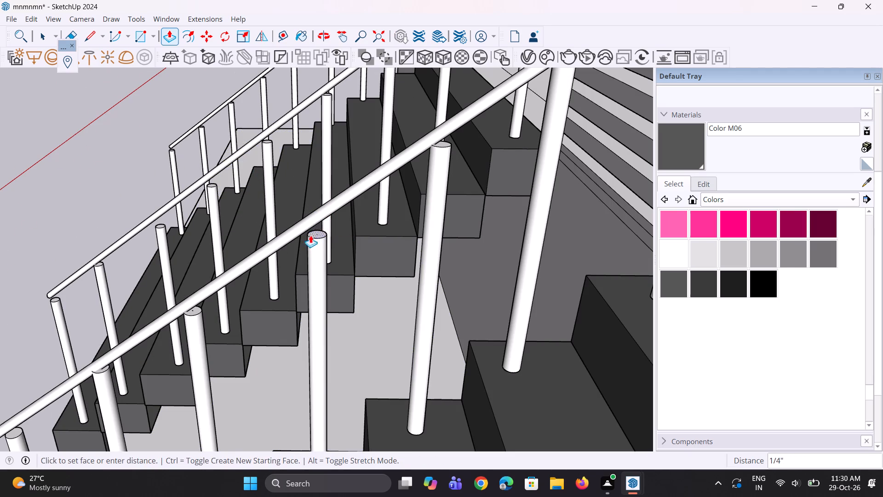
click(303, 237)
Push/Pull the top of the lowest baluster on the right staircase's right railing up about 2" to the handrail.
scroll(304, 274, down, 4)
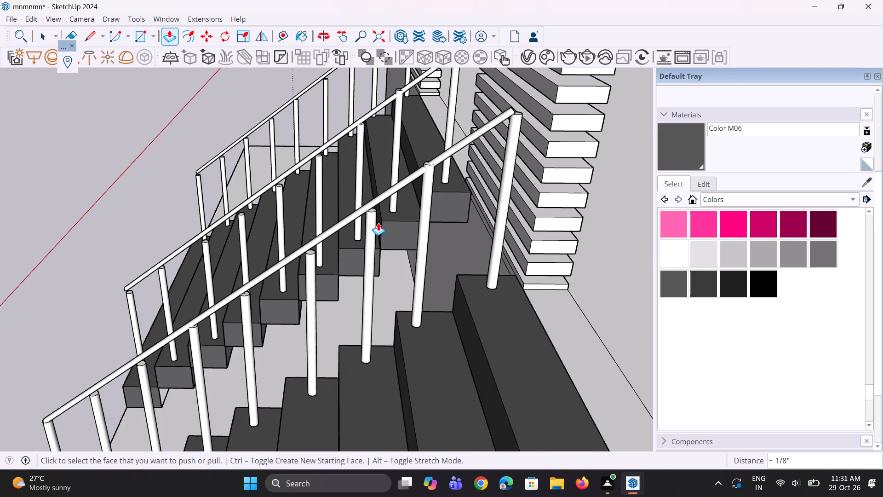
middle_drag(359, 233, 408, 234)
scroll(410, 231, down, 5)
scroll(387, 202, down, 5)
scroll(343, 192, down, 5)
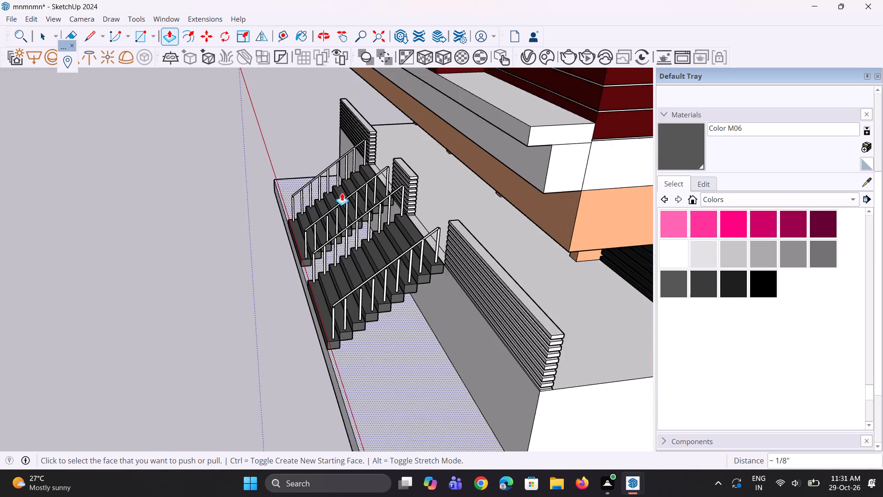
middle_drag(348, 308, 494, 281)
scroll(499, 308, up, 1)
scroll(388, 257, up, 15)
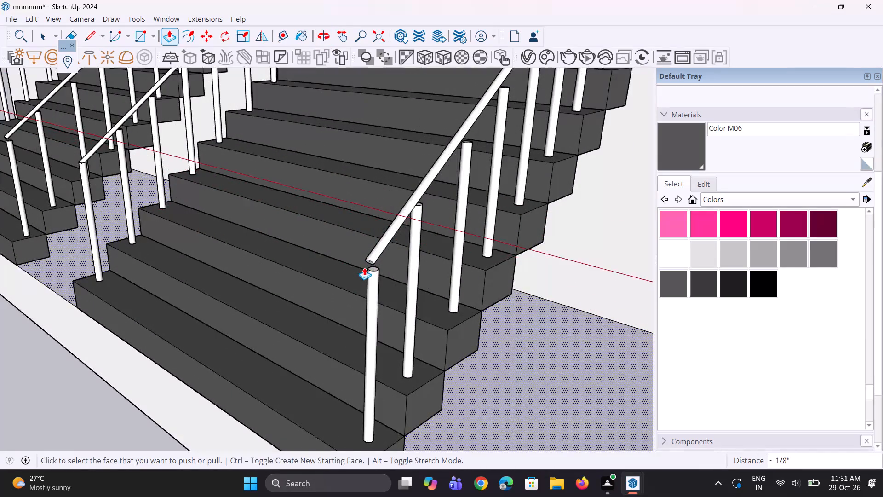
scroll(364, 267, up, 6)
click(376, 270)
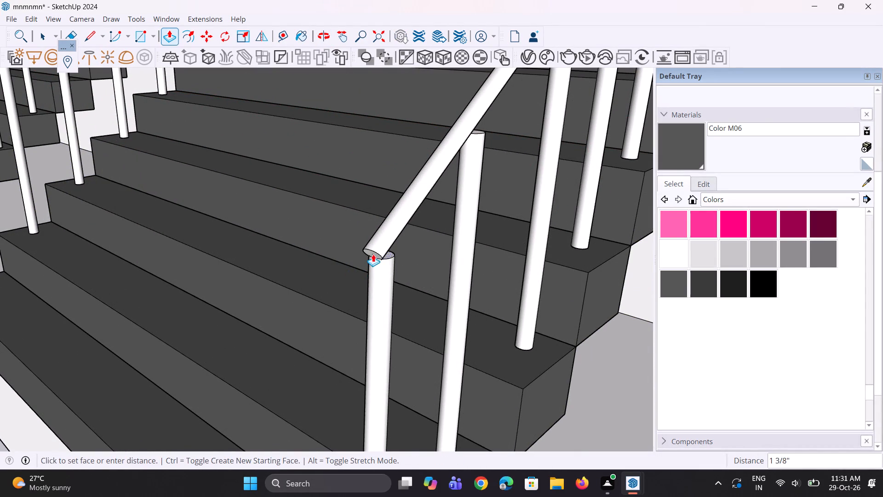
click(367, 253)
Push/Pull the top of the second baluster from the bottom of the same railing up about 3/8" to the handrail.
scroll(319, 295, down, 4)
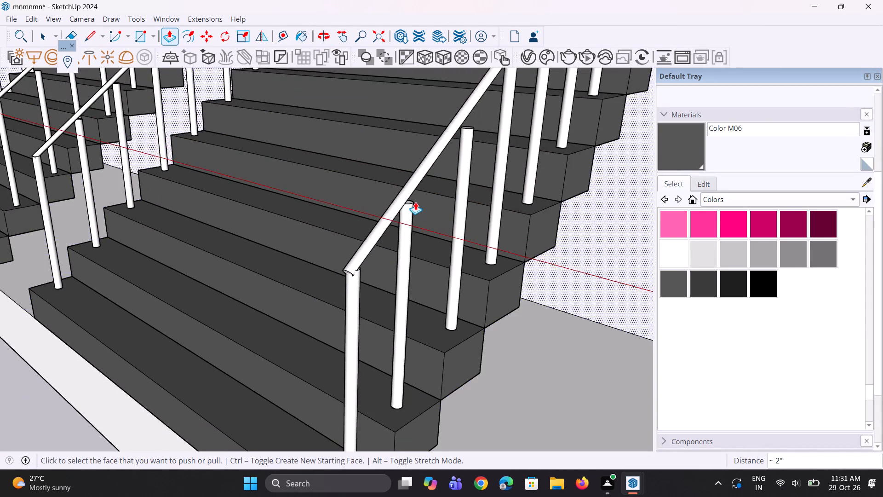
scroll(415, 202, up, 5)
middle_drag(405, 215, 189, 211)
scroll(295, 214, up, 2)
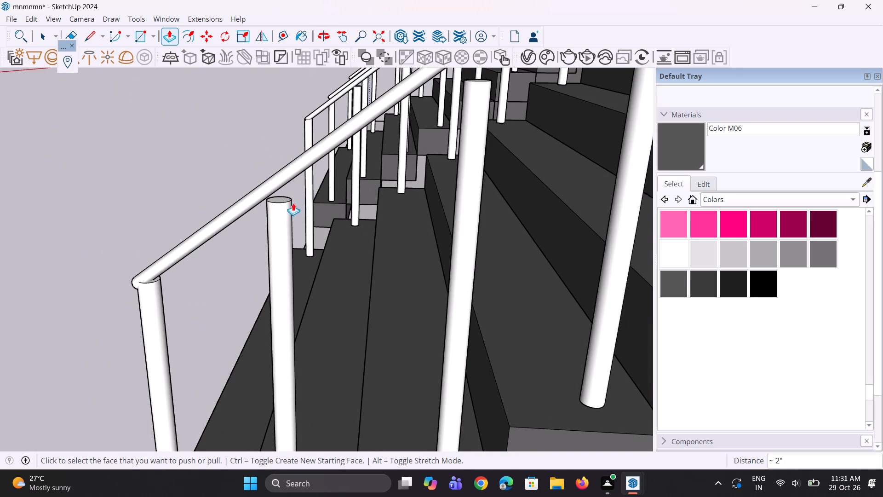
click(281, 200)
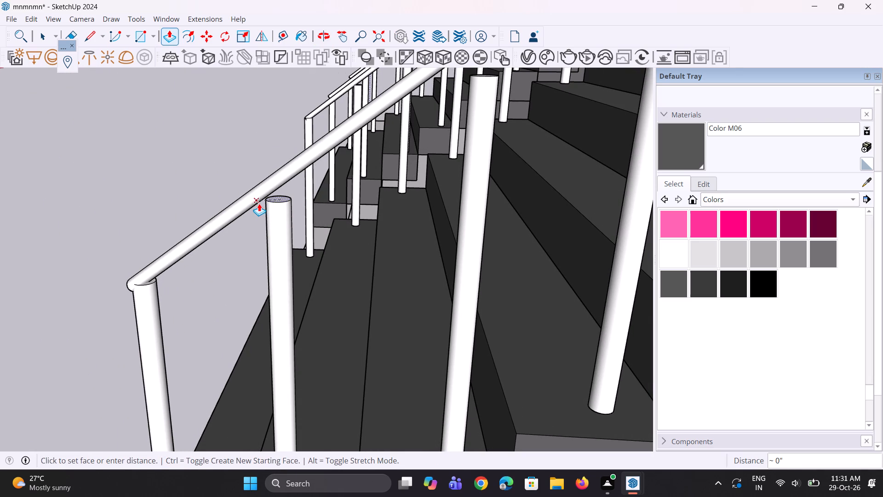
click(259, 203)
scroll(275, 198, up, 3)
click(276, 198)
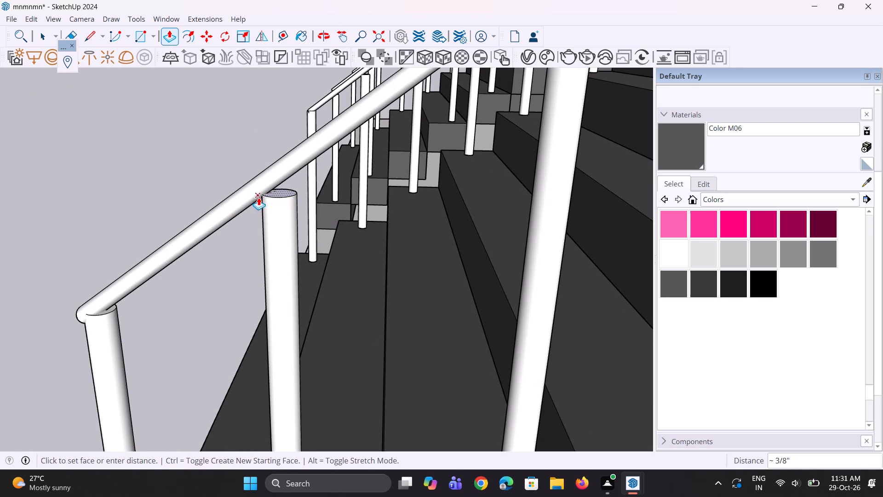
click(258, 197)
Push/Pull the top of the third baluster from the bottom of the same railing up about 2 5/16" to the handrail.
scroll(266, 266, down, 9)
scroll(384, 193, up, 3)
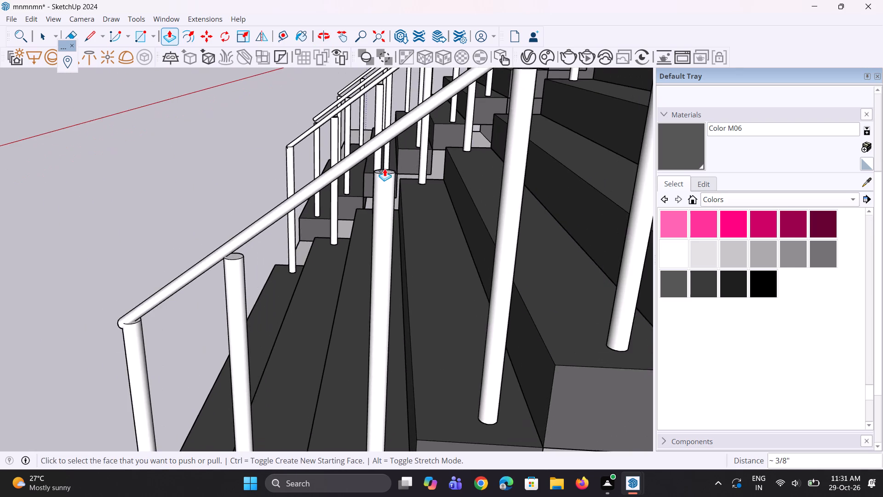
middle_drag(384, 167, 389, 228)
middle_click(389, 228)
scroll(384, 199, down, 4)
middle_drag(405, 290, 406, 267)
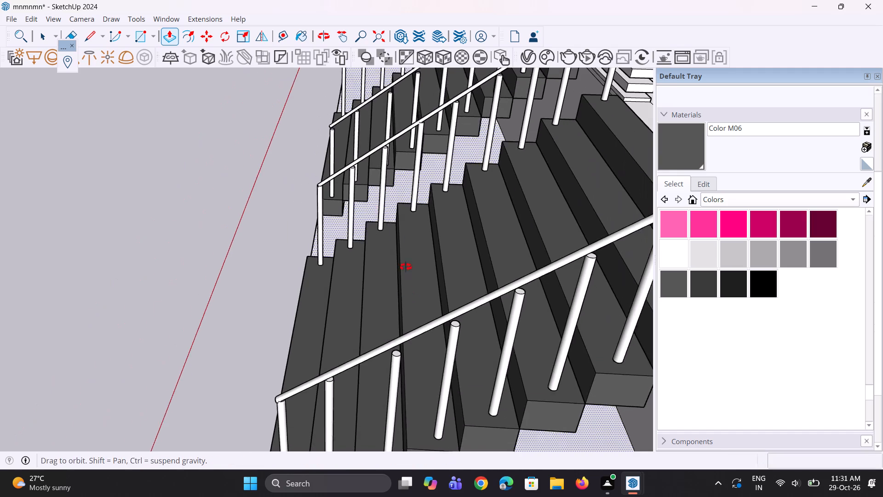
middle_drag(406, 267, 406, 265)
scroll(404, 286, up, 4)
scroll(393, 329, up, 3)
click(396, 321)
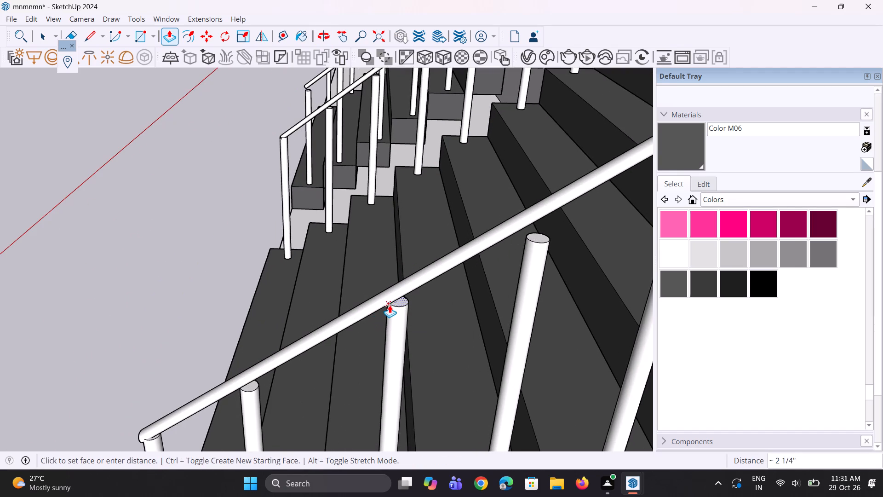
click(390, 304)
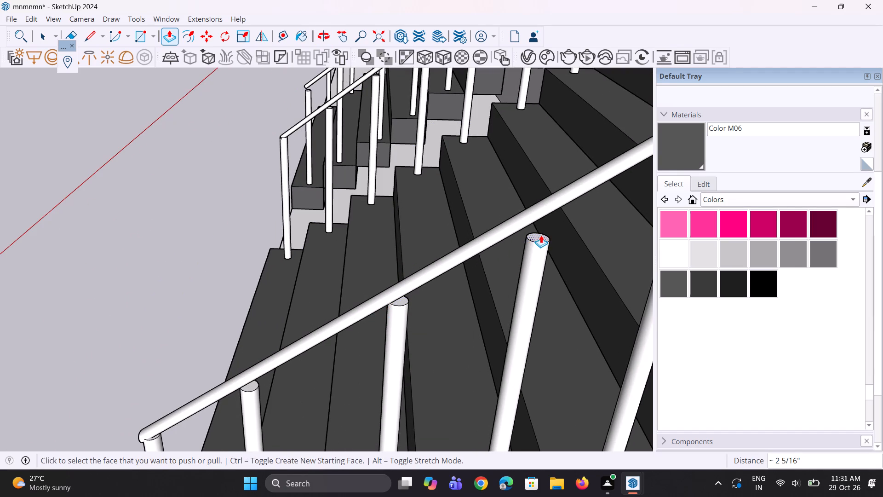
Push/Pull the top of the fourth baluster from the bottom of the same railing up about 1 11/16" to the handrail.
click(541, 235)
click(533, 224)
Push/Pull the top of the fifth baluster from the bottom of the same railing up about 3/4" to the handrail.
scroll(410, 292, down, 9)
scroll(467, 242, up, 3)
scroll(573, 227, up, 1)
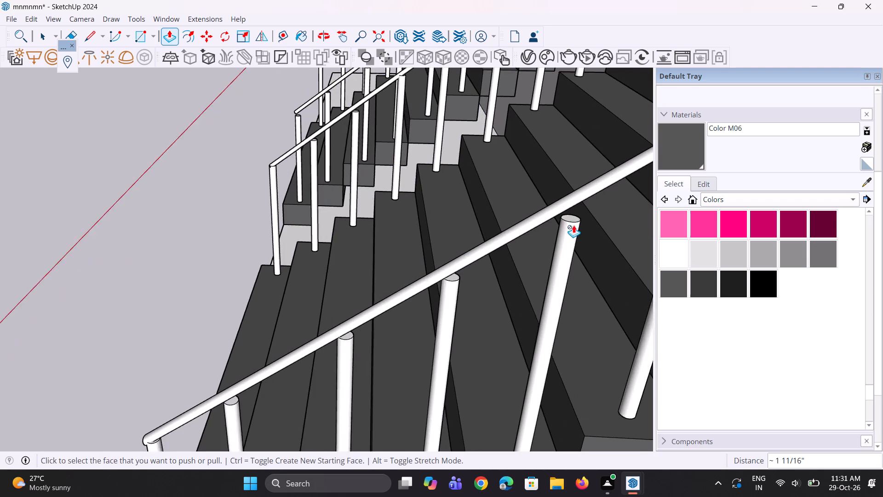
scroll(573, 225, up, 5)
click(568, 213)
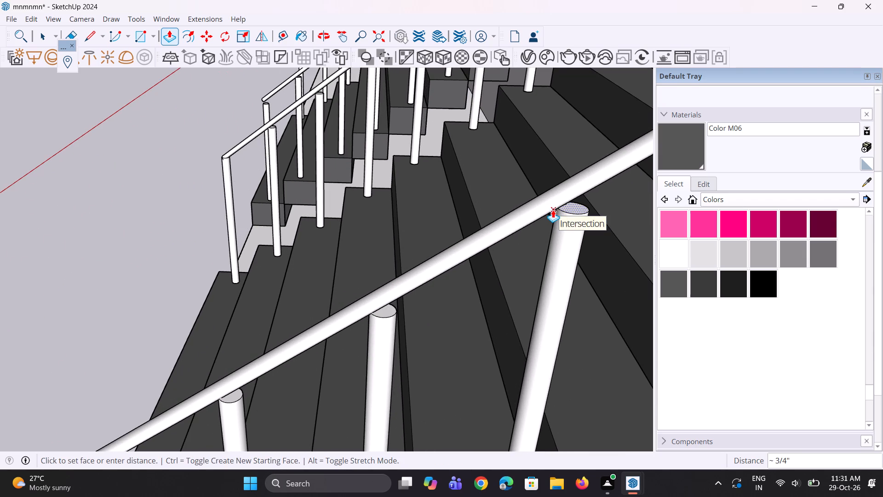
click(553, 210)
Push/Pull the top of the next baluster up the same railing by 1/2" to the handrail.
scroll(472, 299, down, 8)
scroll(572, 227, up, 3)
scroll(538, 243, up, 6)
click(553, 253)
click(552, 248)
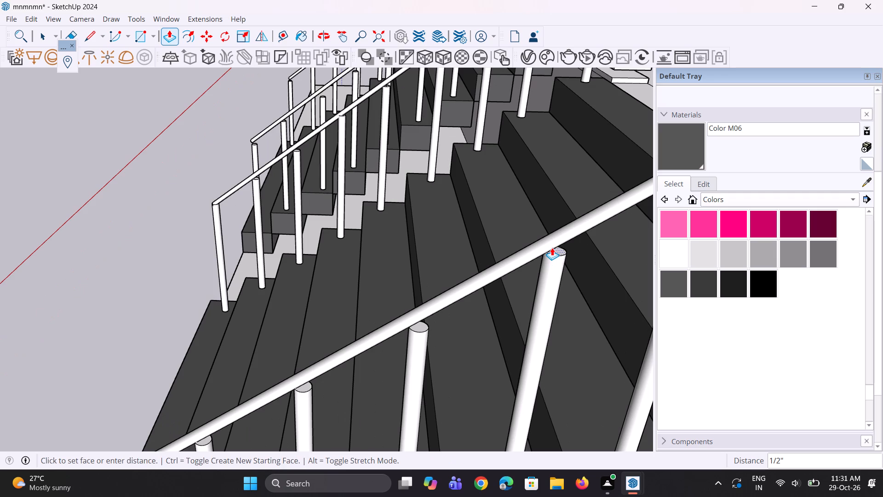
Push/Pull the top of the lowest baluster on the left staircase's right railing up about 1 9/16" to the handrail.
scroll(446, 332, down, 4)
scroll(597, 252, up, 2)
scroll(529, 276, down, 7)
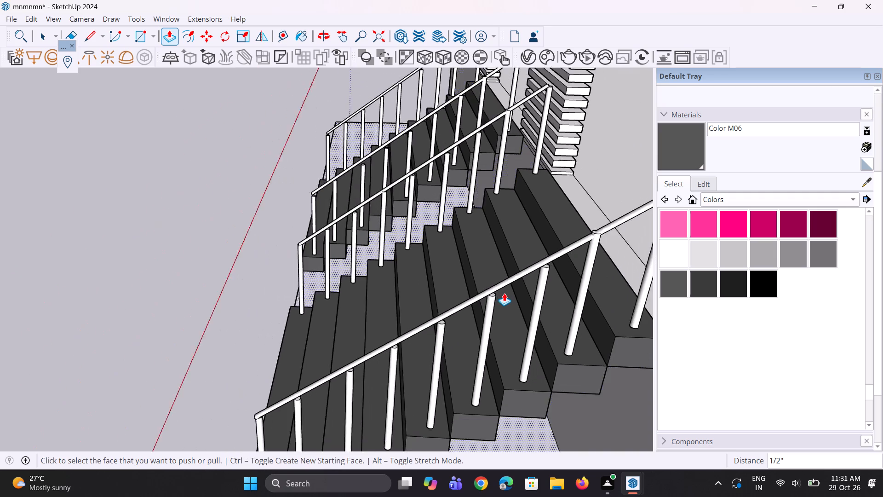
scroll(504, 293, down, 1)
scroll(504, 293, up, 1)
middle_drag(512, 292, 634, 292)
scroll(390, 320, down, 5)
middle_drag(323, 286, 502, 301)
scroll(307, 270, up, 14)
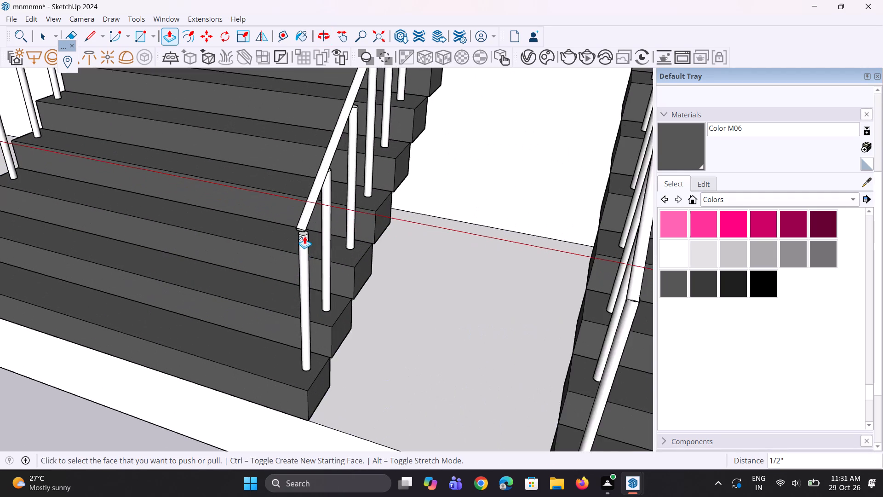
scroll(304, 236, up, 6)
click(300, 230)
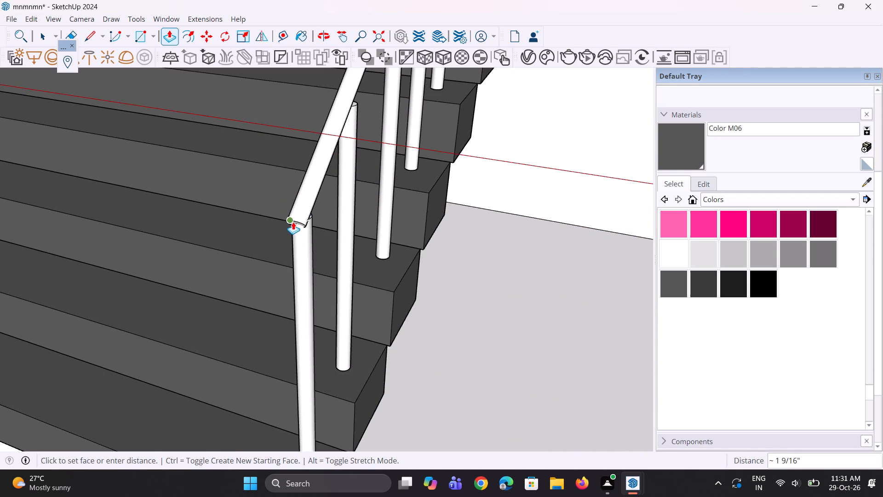
click(293, 222)
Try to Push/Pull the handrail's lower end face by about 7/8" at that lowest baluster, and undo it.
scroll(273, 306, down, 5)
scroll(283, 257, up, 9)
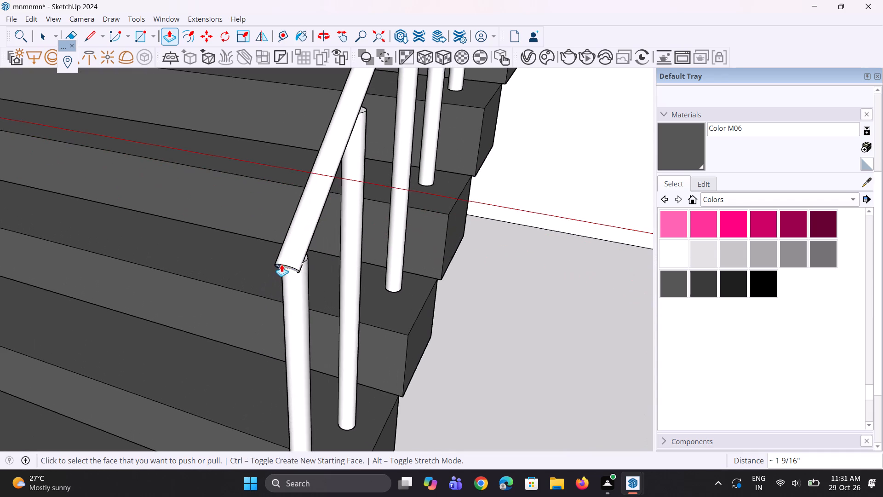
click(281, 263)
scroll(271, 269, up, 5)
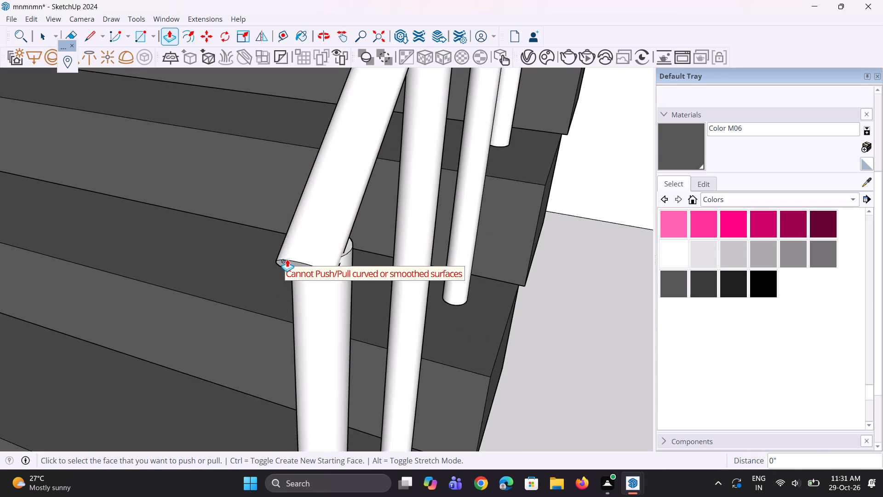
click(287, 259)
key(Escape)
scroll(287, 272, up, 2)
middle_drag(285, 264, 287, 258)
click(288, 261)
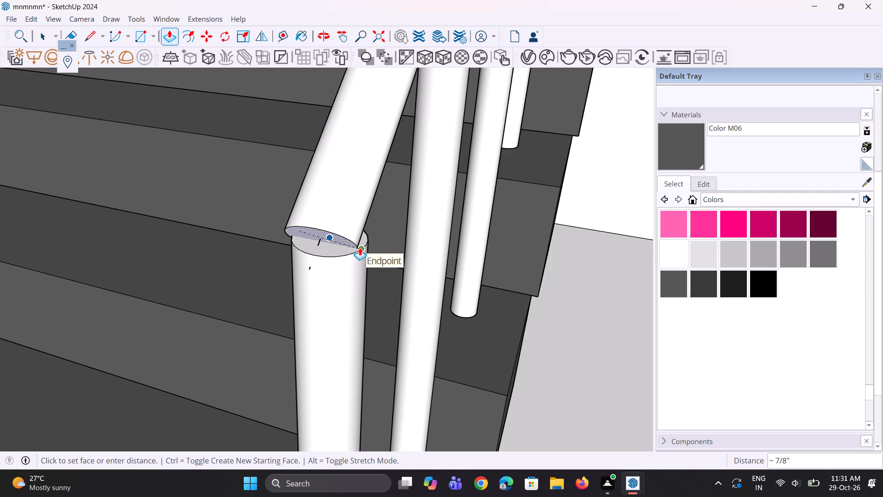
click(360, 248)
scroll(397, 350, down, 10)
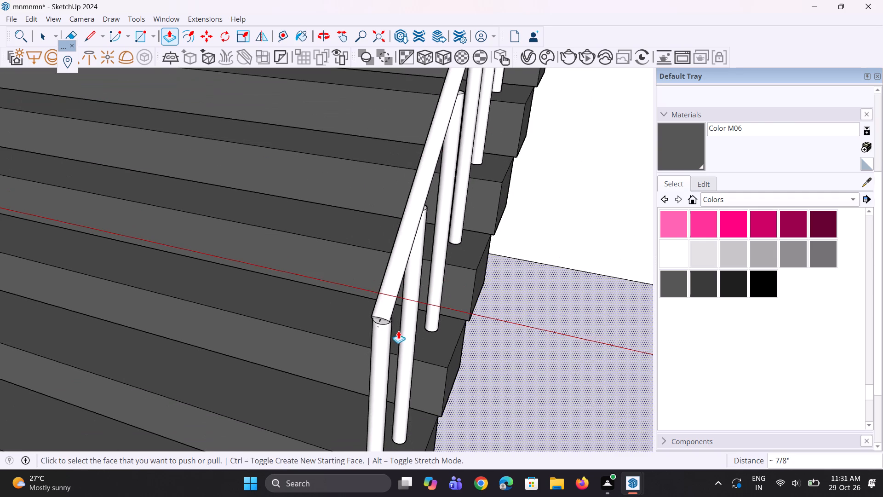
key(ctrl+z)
Push/Pull the top of the third baluster from the bottom of the left staircase's right railing up about 1 11/16" to the handrail.
scroll(363, 315, down, 10)
middle_drag(355, 301, 251, 298)
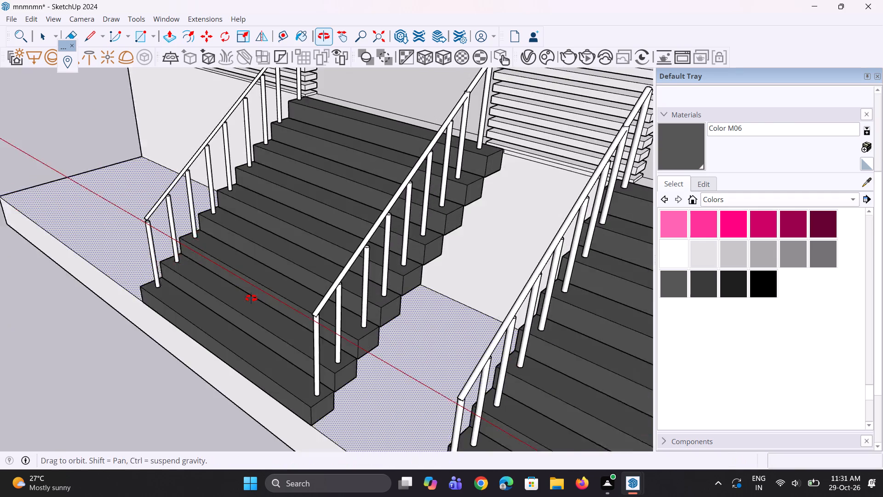
middle_drag(251, 298, 251, 298)
scroll(330, 304, up, 8)
scroll(400, 185, up, 2)
click(400, 185)
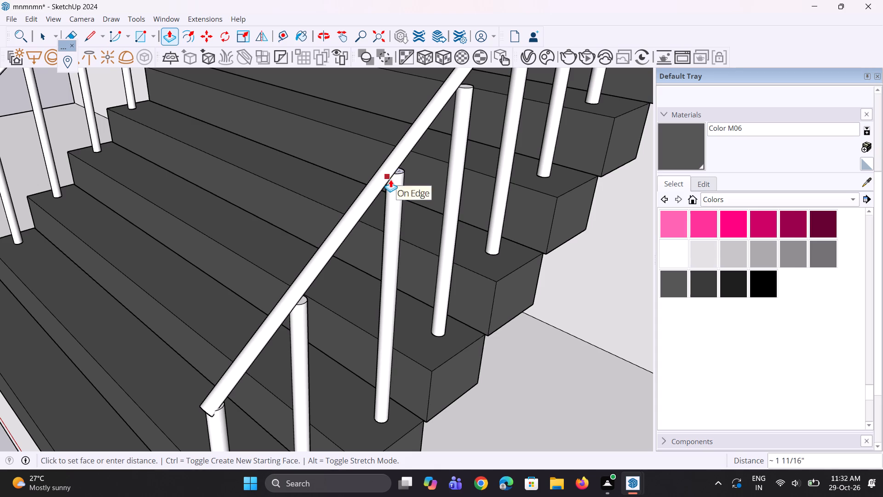
click(390, 179)
scroll(324, 296, down, 4)
scroll(425, 173, up, 7)
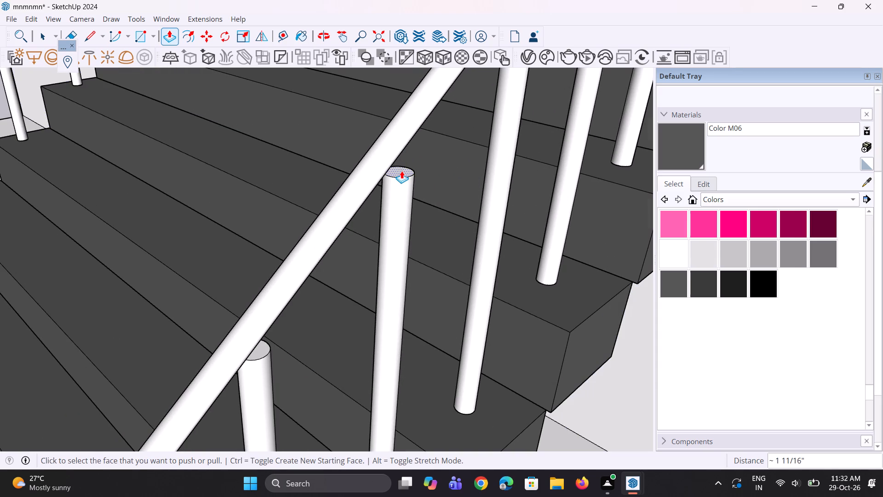
double_click(400, 173)
scroll(348, 240, down, 5)
middle_drag(338, 241, 267, 258)
scroll(307, 321, down, 3)
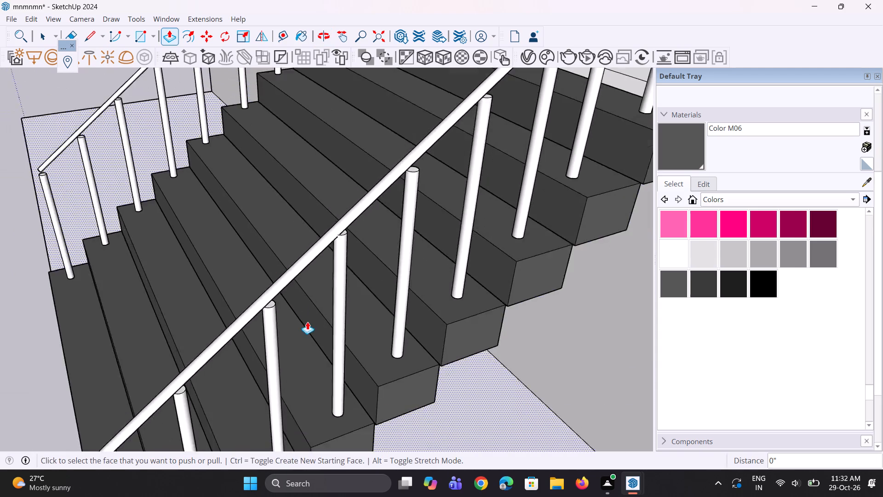
Push/Pull the protruding top of the second baluster from the top of the left staircase's right railing down 1 13/16" to the handrail.
scroll(307, 322, down, 2)
scroll(410, 189, up, 8)
double_click(357, 246)
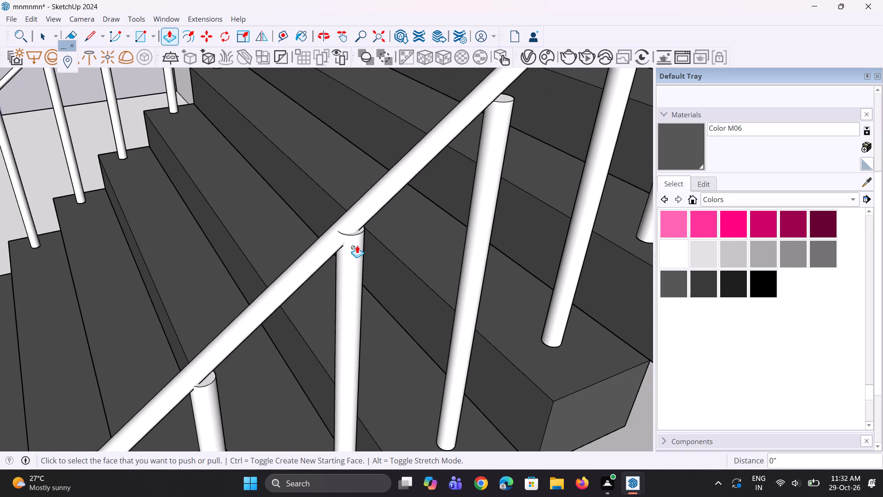
scroll(357, 245, down, 5)
scroll(446, 268, down, 5)
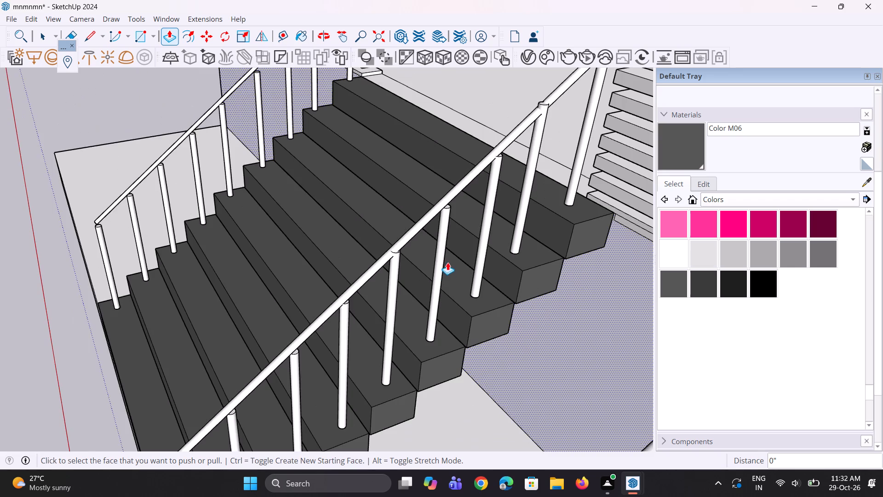
middle_drag(447, 257, 476, 285)
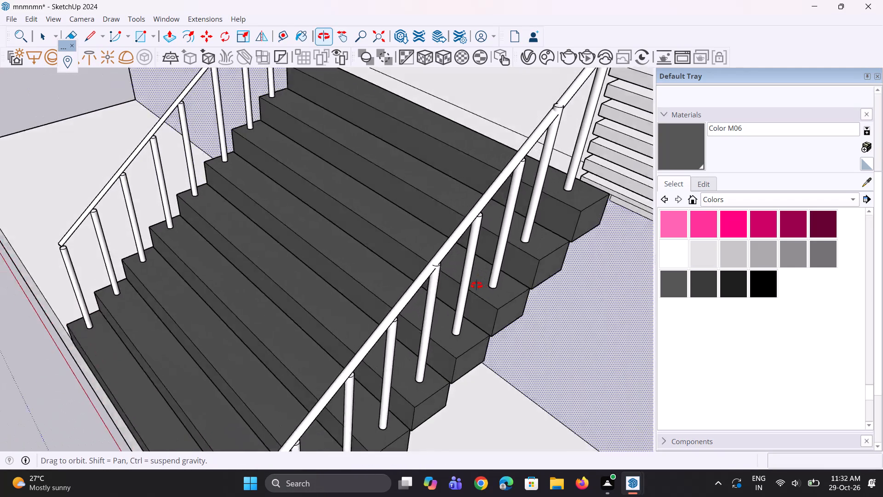
middle_drag(476, 285, 474, 287)
scroll(552, 136, up, 6)
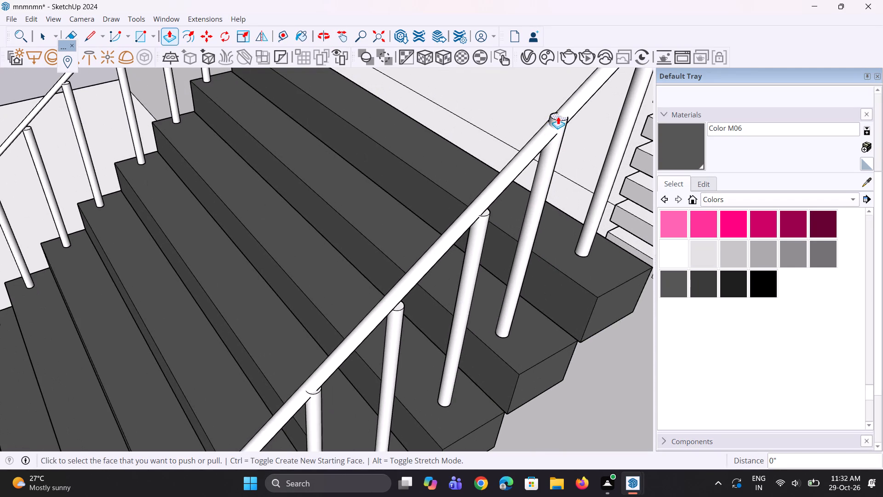
click(558, 116)
click(557, 132)
Push/Pull the top of the lowest baluster on the left staircase's left railing up about 2 13/16" to the handrail's lower end.
scroll(457, 303, down, 4)
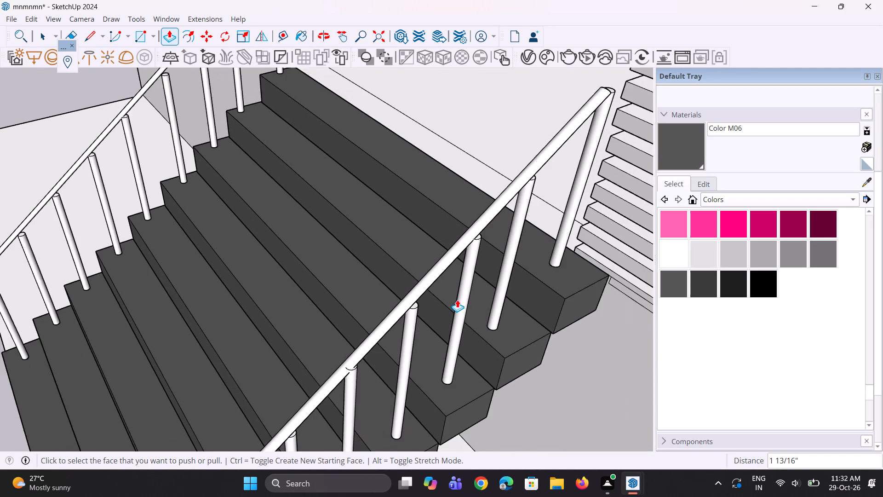
scroll(457, 300, down, 3)
scroll(446, 252, down, 4)
middle_drag(286, 269, 459, 219)
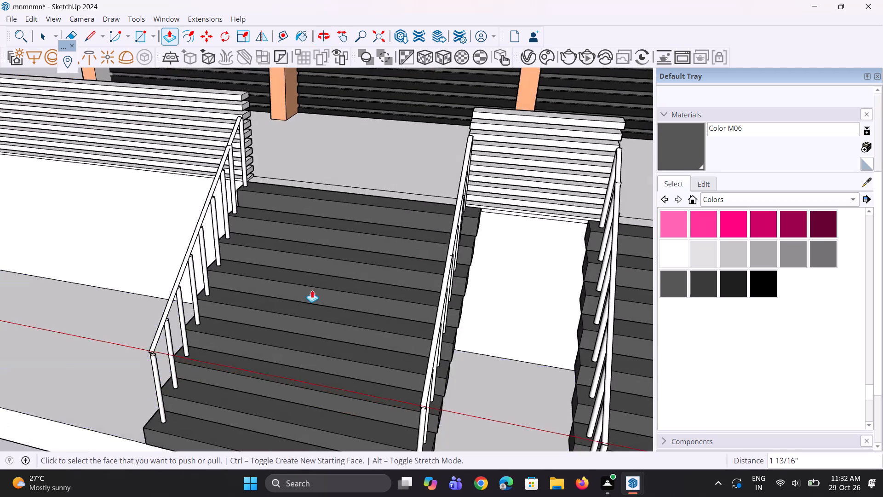
scroll(52, 373, up, 4)
scroll(192, 382, up, 2)
scroll(203, 340, up, 2)
double_click(212, 324)
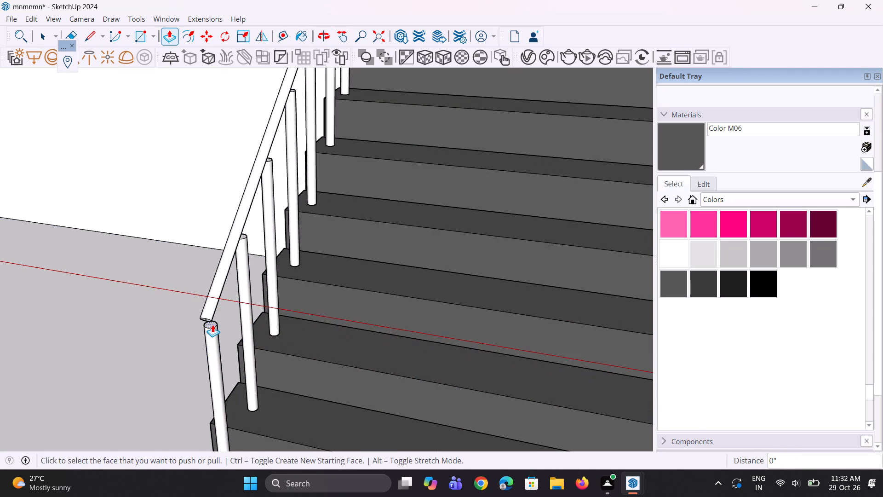
click(212, 333)
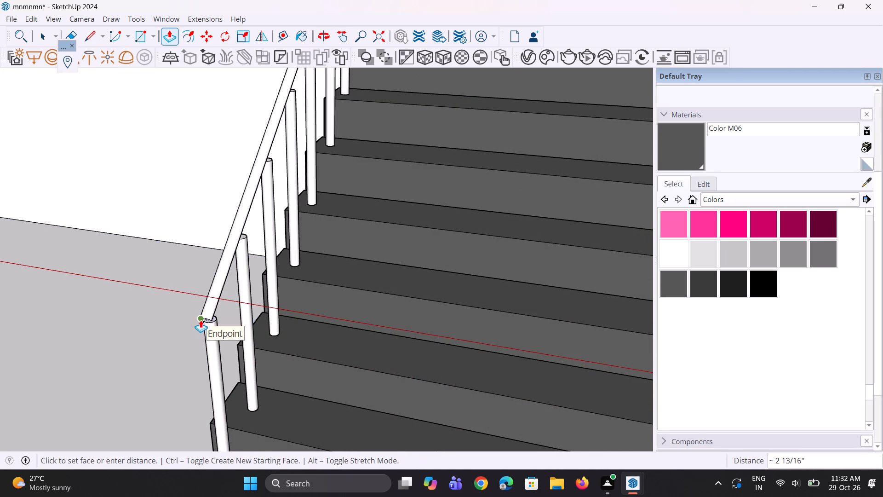
click(201, 320)
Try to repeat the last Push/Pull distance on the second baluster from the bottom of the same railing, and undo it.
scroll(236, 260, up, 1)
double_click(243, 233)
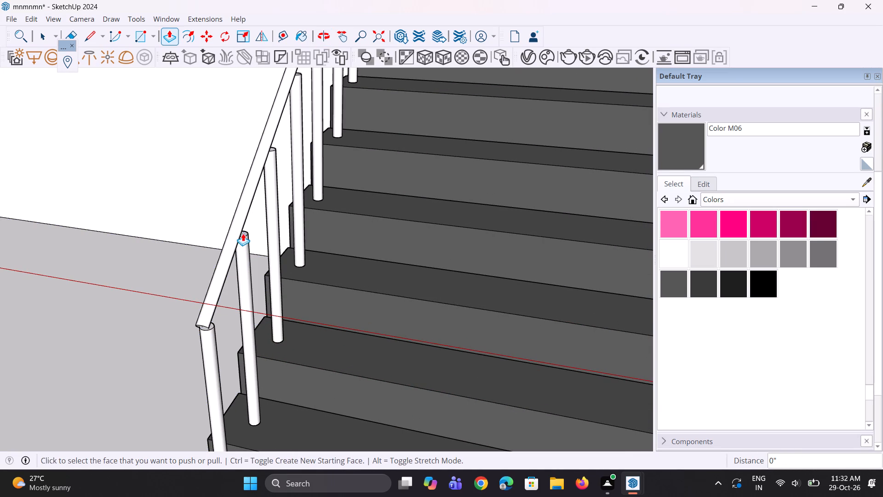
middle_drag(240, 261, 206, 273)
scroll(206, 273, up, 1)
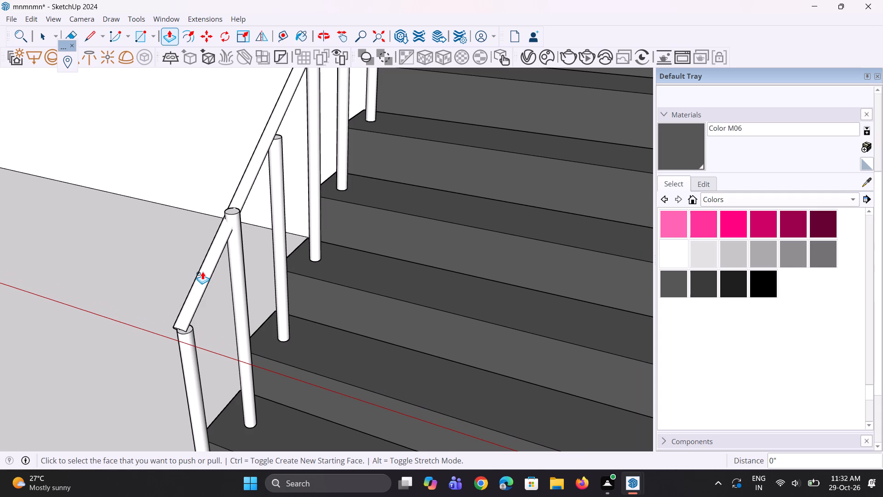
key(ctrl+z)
Push/Pull the top of one of the lower balusters on the left staircase's left railing up about 3/16" to the handrail.
middle_drag(223, 304, 161, 326)
scroll(152, 364, down, 5)
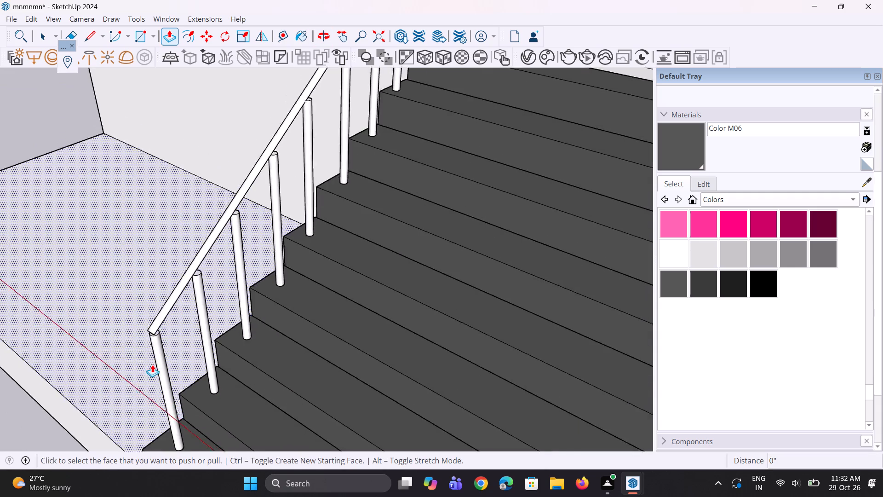
scroll(211, 199, up, 4)
scroll(258, 214, up, 1)
middle_drag(227, 311, 143, 234)
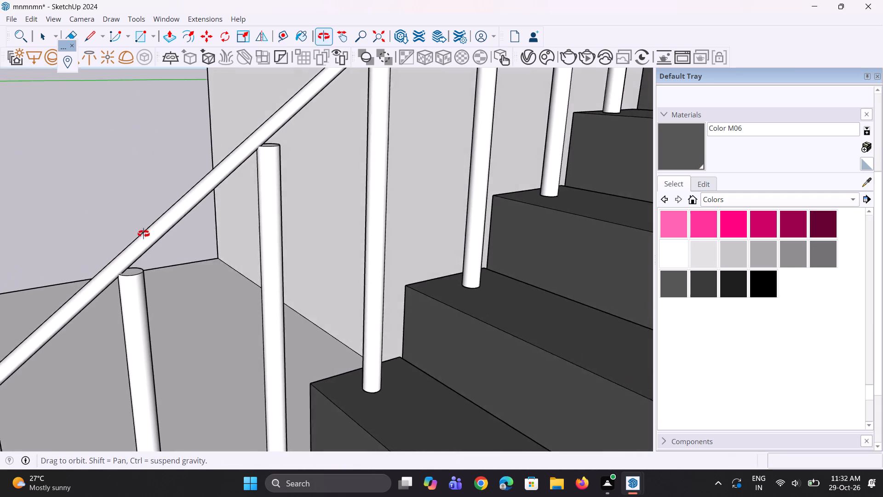
middle_drag(143, 234, 142, 242)
scroll(216, 306, down, 5)
scroll(291, 176, up, 3)
scroll(310, 210, up, 3)
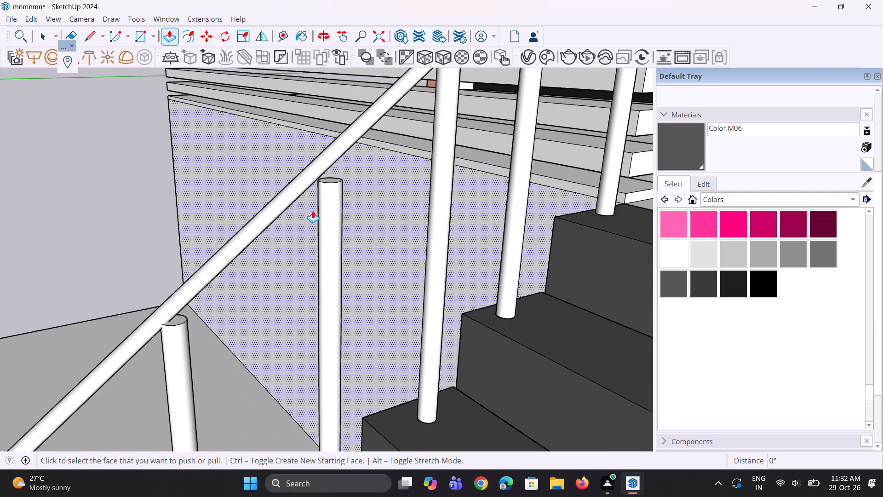
click(332, 179)
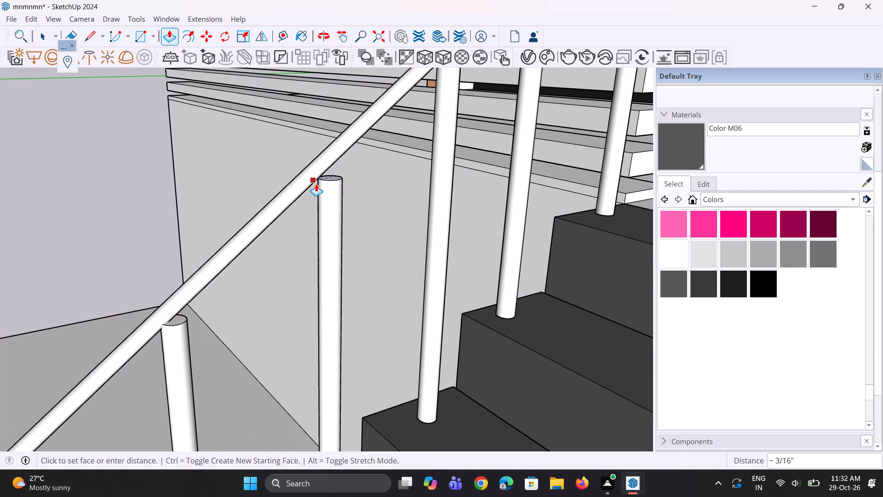
click(316, 184)
Push/Pull the protruding top of the second baluster from the top of the same railing down 1 7/16" to the handrail.
scroll(270, 303, down, 8)
scroll(292, 233, up, 7)
scroll(342, 222, up, 5)
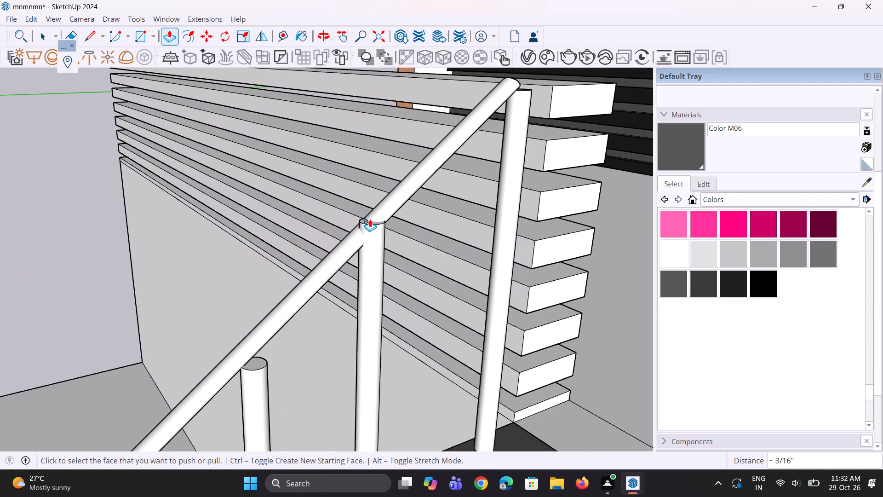
click(369, 221)
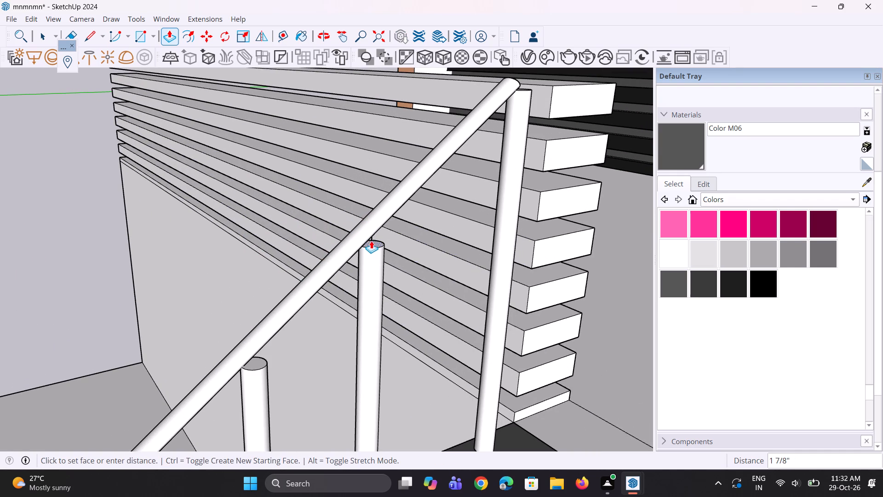
click(371, 238)
Push/Pull the protruding top of the second baluster from the top of the right staircase's left railing down about 1 5/16".
scroll(212, 288, down, 5)
middle_drag(244, 283, 288, 277)
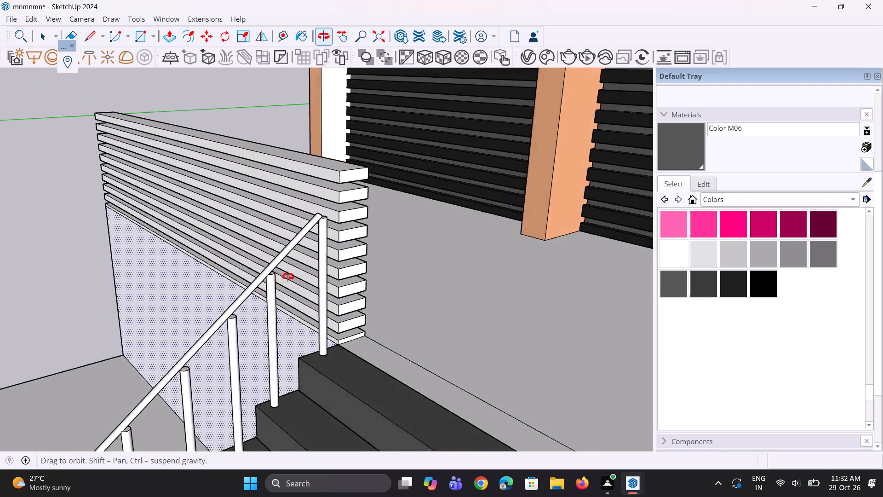
middle_drag(288, 277, 328, 245)
scroll(285, 244, down, 9)
middle_drag(347, 290, 373, 268)
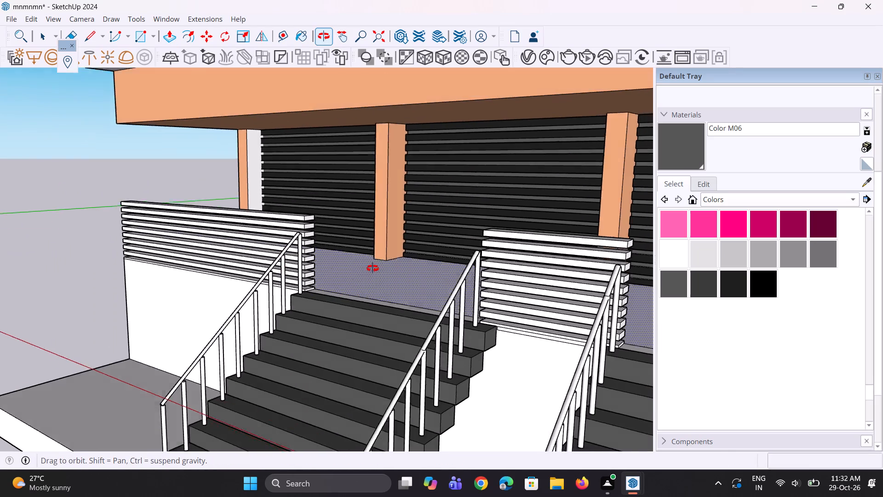
middle_drag(373, 268, 373, 267)
scroll(372, 265, down, 5)
scroll(414, 369, up, 3)
scroll(470, 292, up, 7)
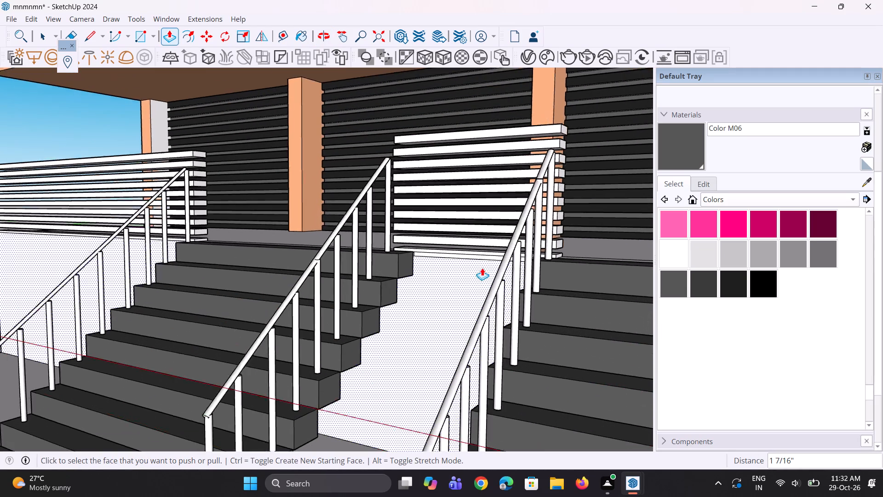
scroll(522, 220, up, 3)
scroll(546, 152, up, 2)
middle_drag(550, 149, 499, 254)
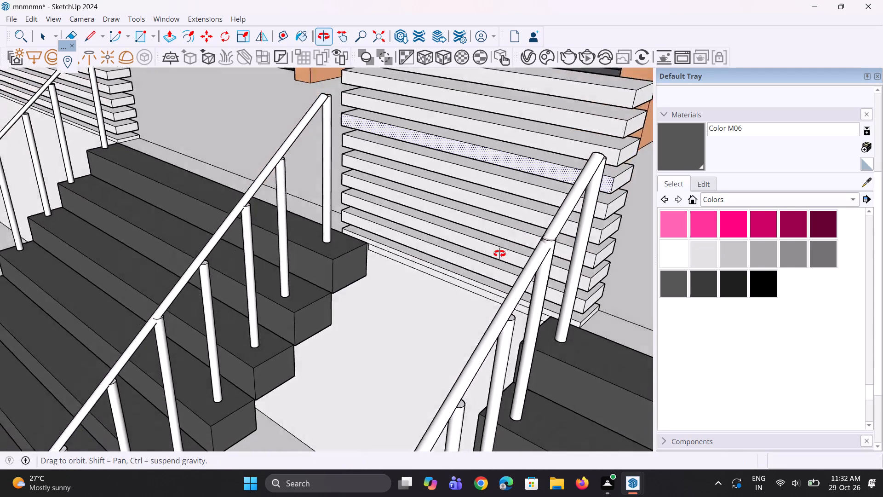
middle_drag(499, 254, 497, 260)
scroll(557, 271, up, 5)
double_click(531, 252)
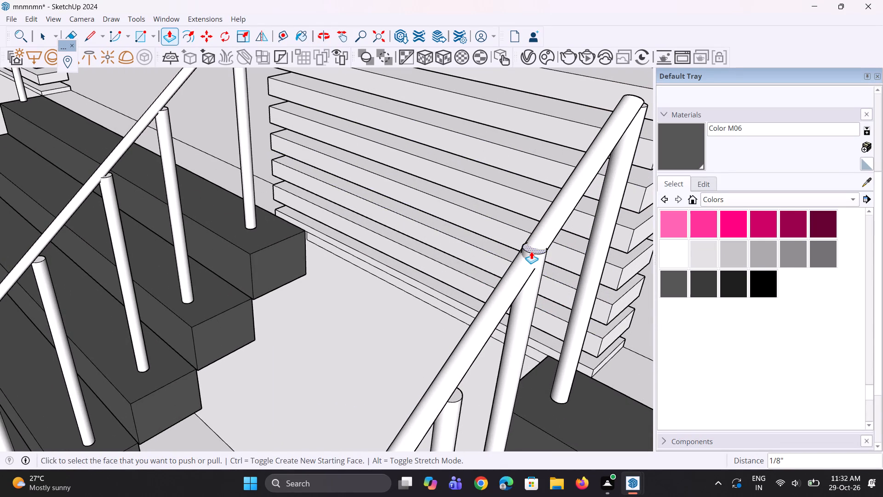
key(ctrl+z)
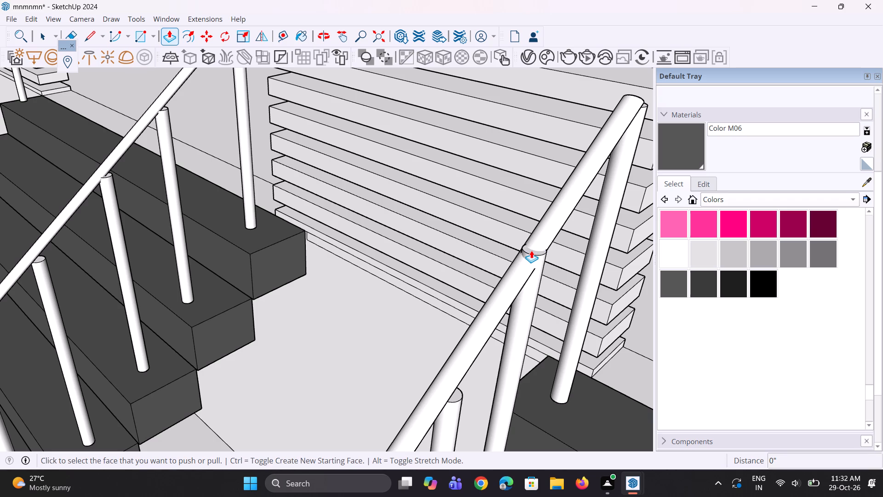
click(531, 250)
click(533, 274)
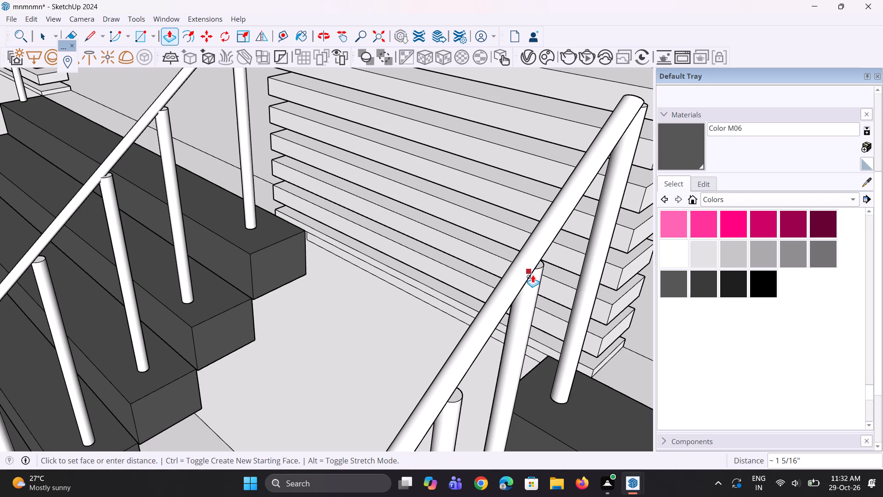
Push/Pull the protruding top of the second baluster from the top of the right staircase's right railing down about 1 1/4".
scroll(491, 259, down, 16)
scroll(430, 271, down, 5)
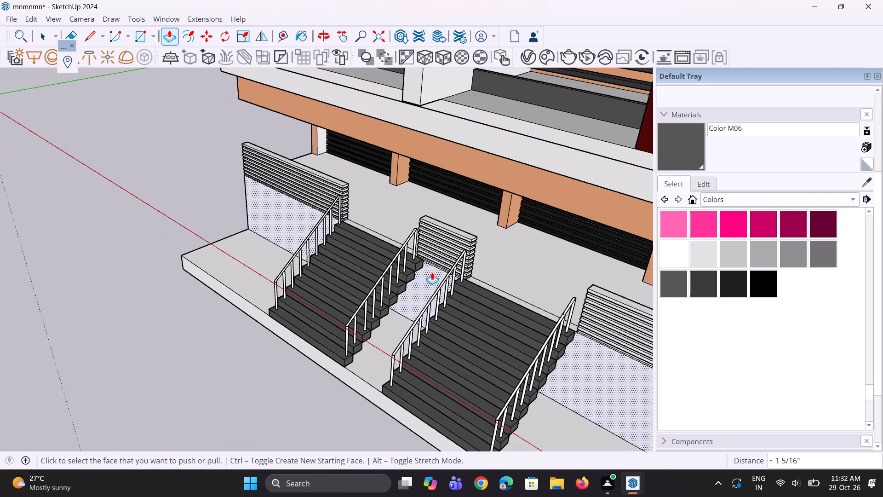
scroll(629, 352, up, 4)
scroll(539, 310, up, 13)
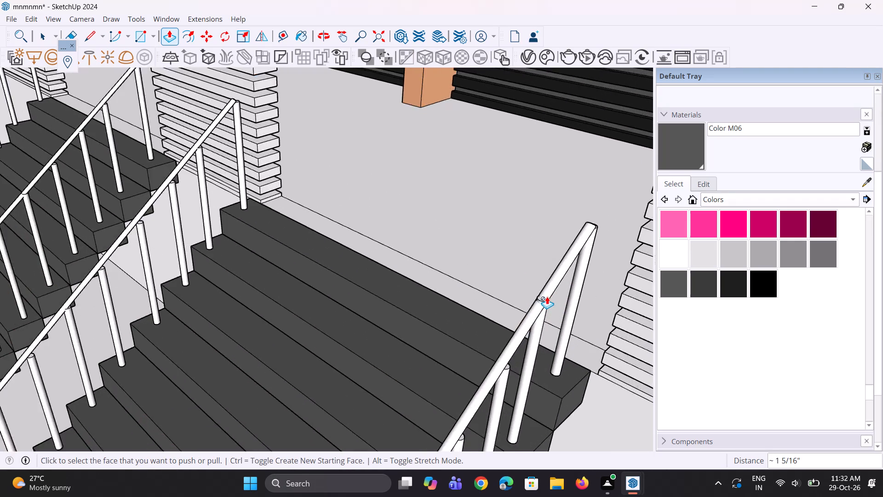
scroll(547, 296, up, 4)
click(542, 299)
scroll(539, 302, up, 3)
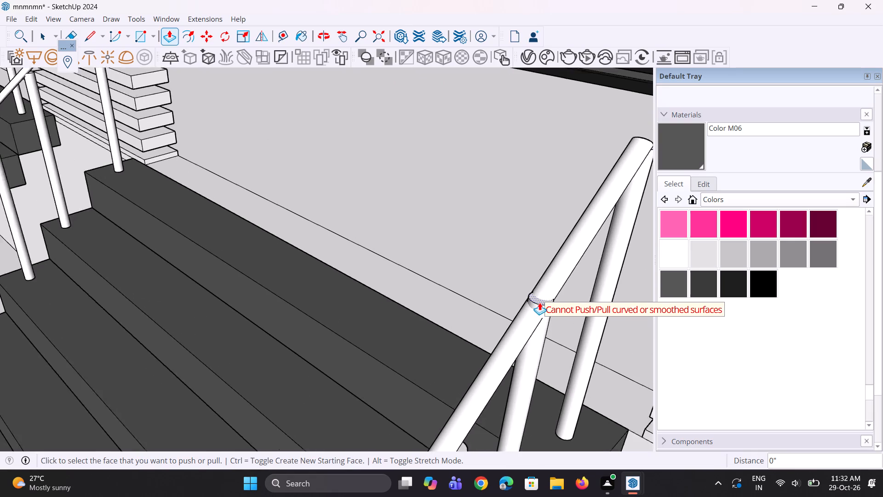
scroll(539, 302, up, 4)
click(539, 302)
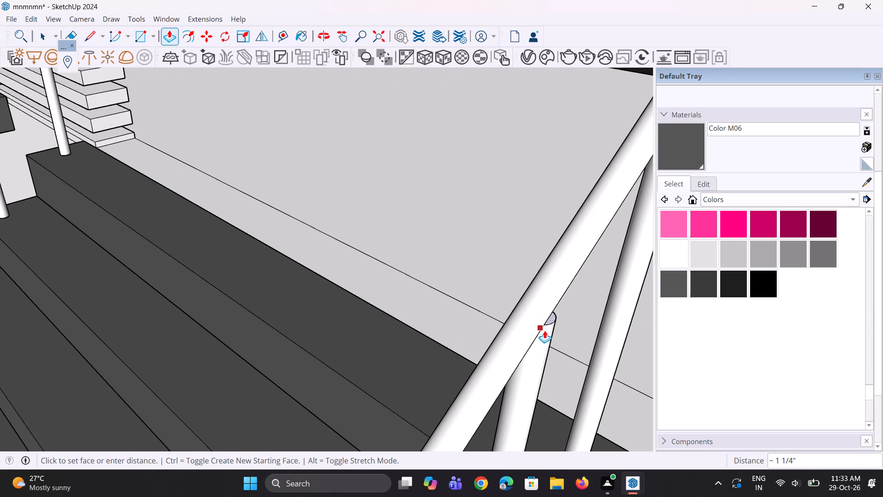
click(544, 330)
Push/Pull the upper end of the right staircase's left handrail about 7 7/16" past its top baluster.
scroll(501, 234, down, 8)
scroll(476, 291, down, 4)
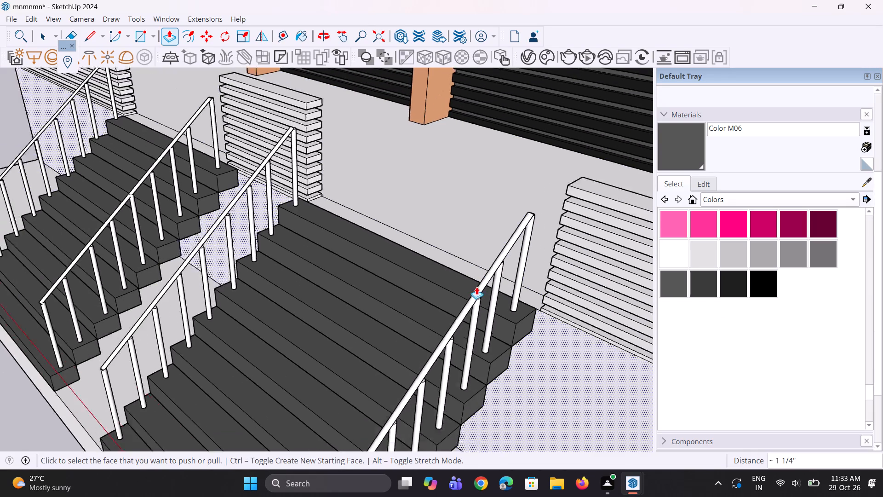
scroll(476, 287, down, 7)
middle_drag(392, 316, 573, 225)
scroll(573, 226, up, 1)
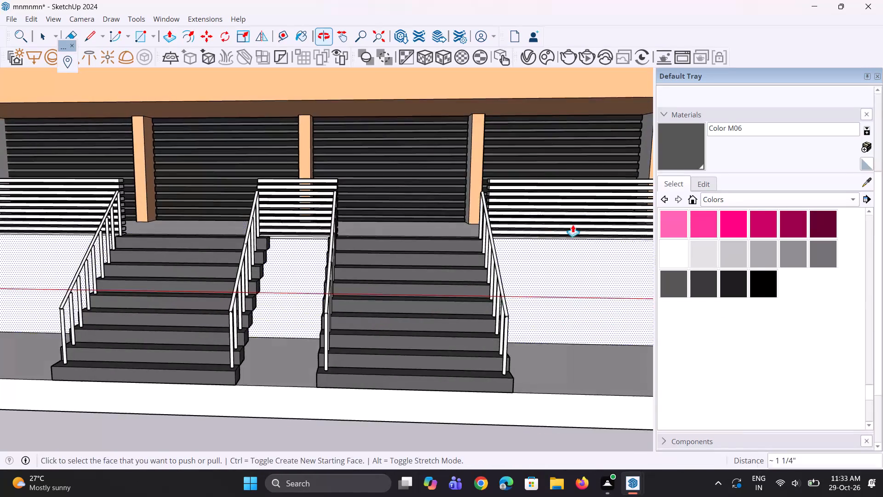
scroll(246, 190, up, 10)
middle_drag(247, 188, 376, 202)
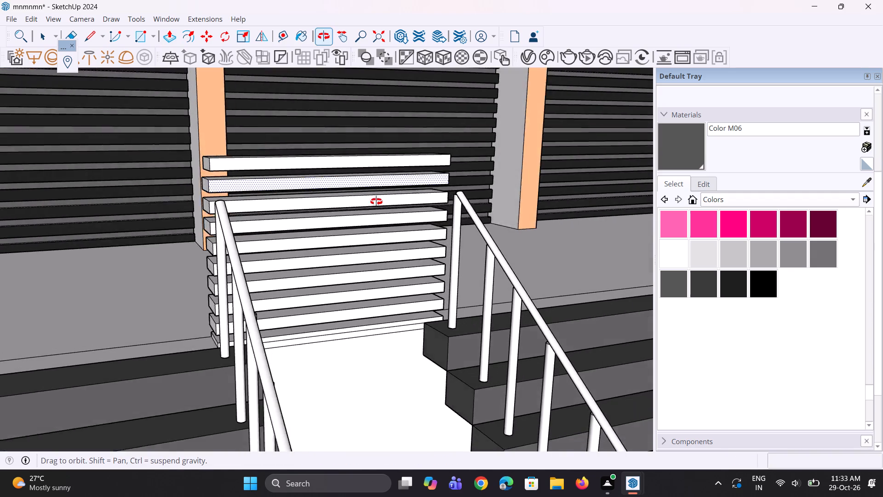
middle_drag(376, 202, 380, 199)
scroll(323, 243, down, 6)
middle_drag(319, 247, 298, 223)
scroll(314, 243, up, 1)
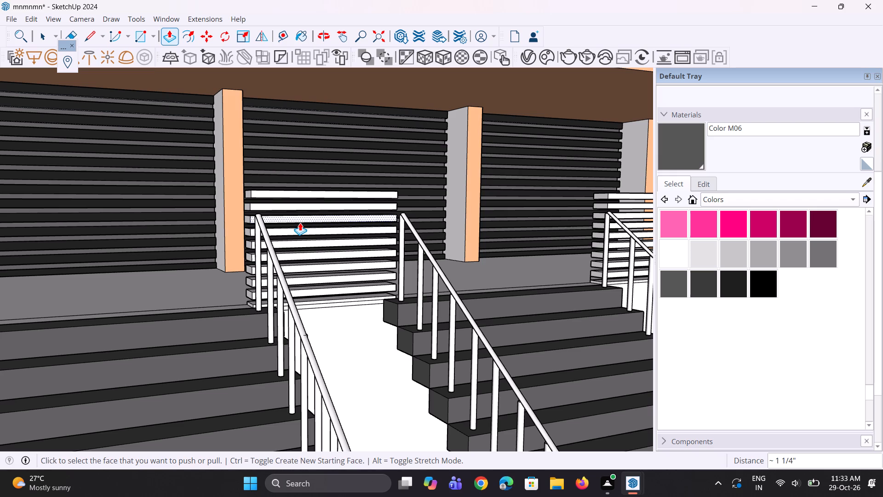
middle_drag(312, 288, 341, 370)
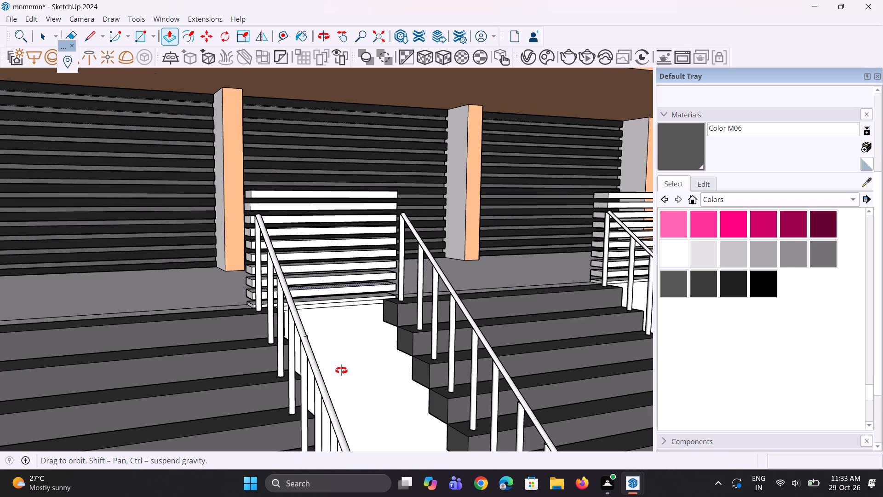
middle_drag(341, 370, 19, 225)
scroll(2, 241, down, 1)
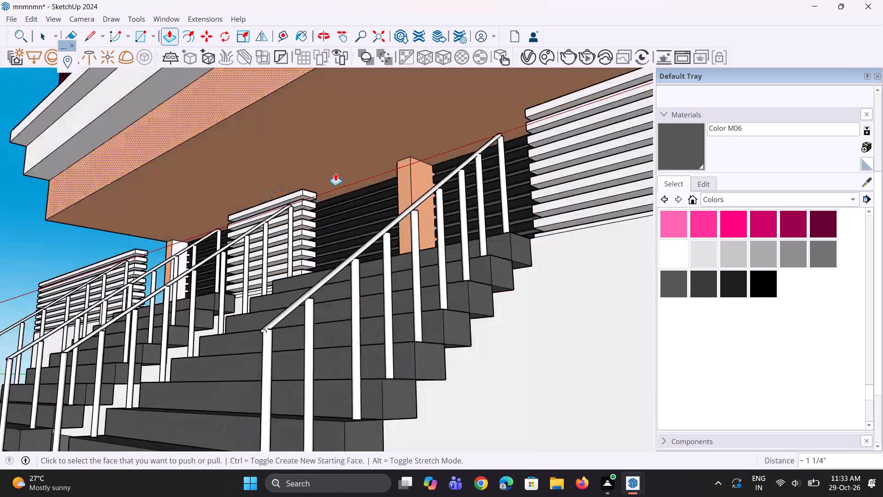
scroll(487, 116, up, 5)
scroll(397, 320, up, 1)
middle_drag(397, 320, 293, 389)
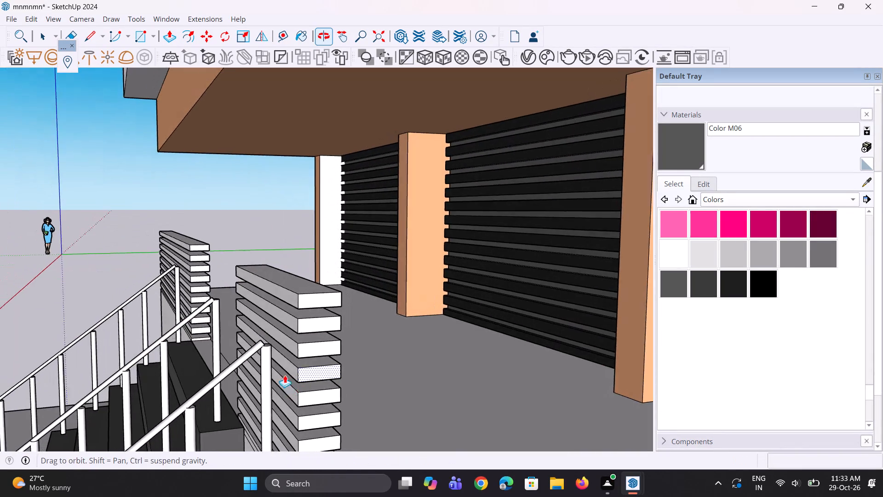
scroll(249, 342, up, 10)
middle_drag(261, 353, 235, 382)
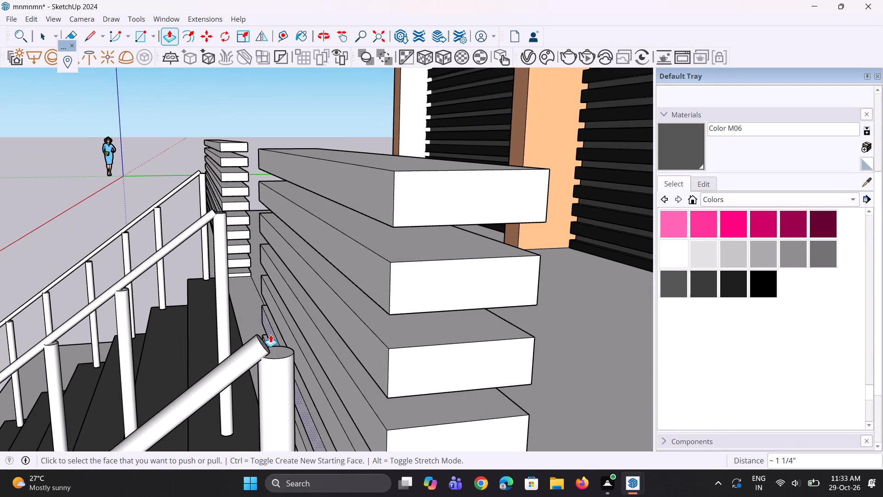
click(264, 343)
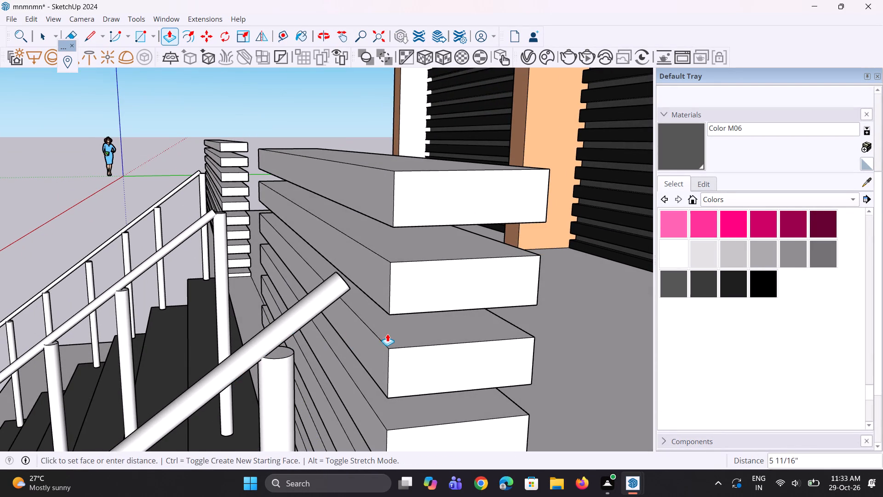
click(391, 293)
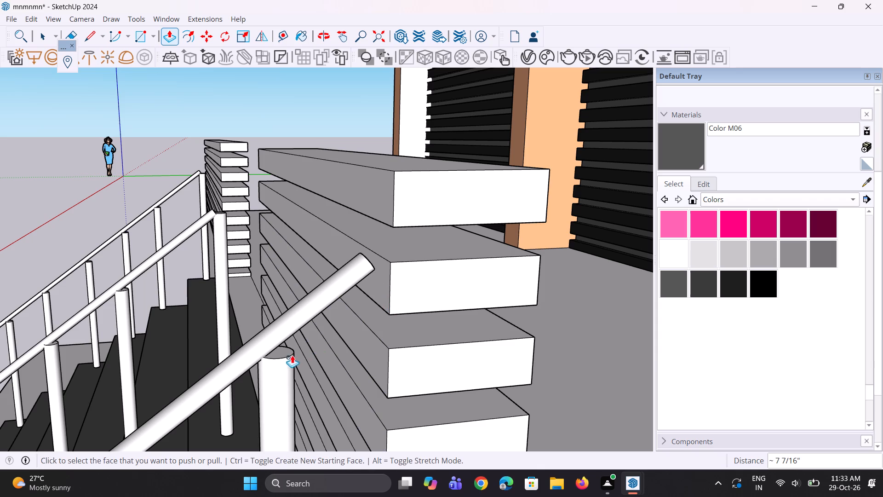
Push/Pull the upper end of the left staircase's right handrail about 8 5/16" past its top baluster.
scroll(332, 351, down, 4)
middle_drag(327, 347, 539, 383)
middle_drag(308, 278, 289, 303)
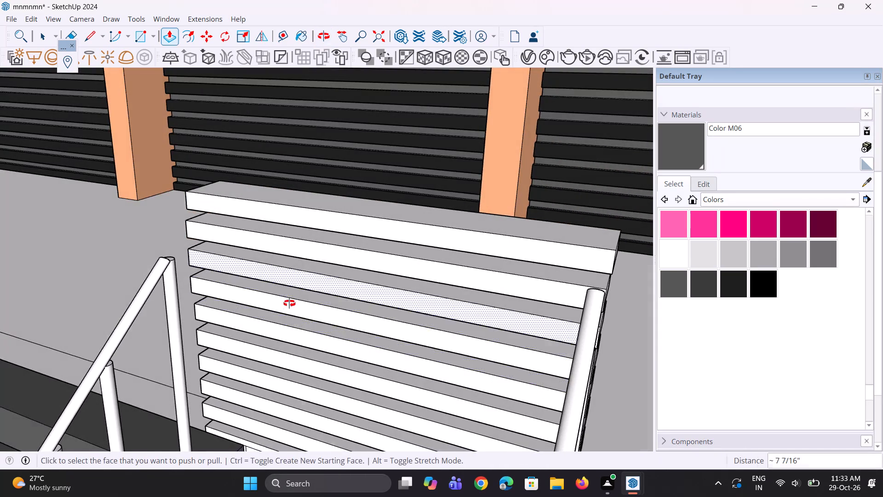
middle_drag(289, 303, 257, 303)
scroll(189, 235, up, 6)
middle_drag(185, 263, 129, 290)
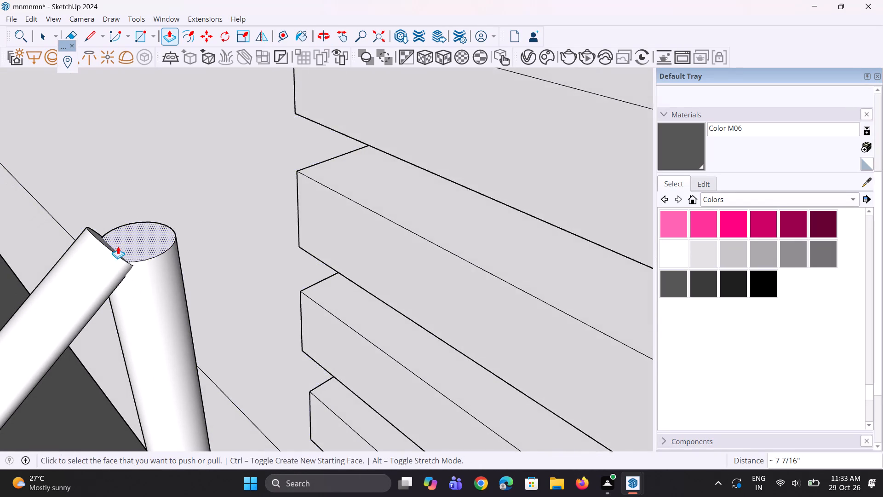
scroll(117, 246, up, 1)
click(110, 247)
scroll(194, 234, down, 8)
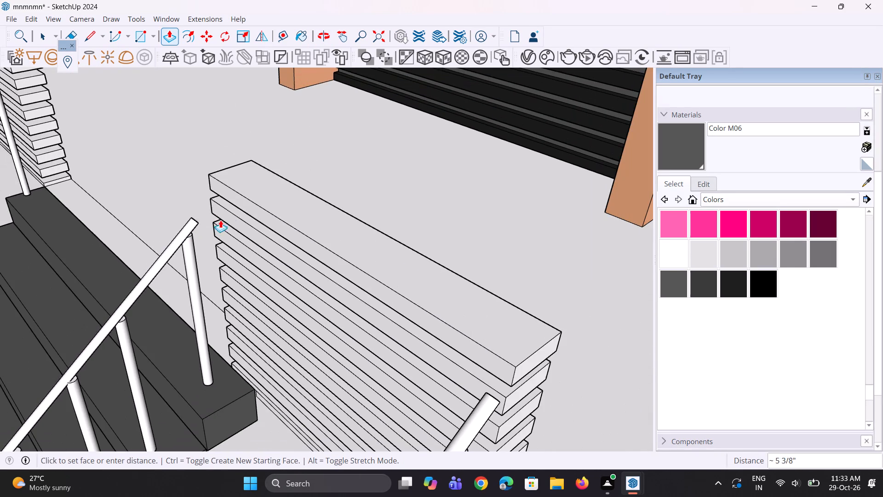
drag(234, 217, 236, 227)
scroll(298, 360, down, 4)
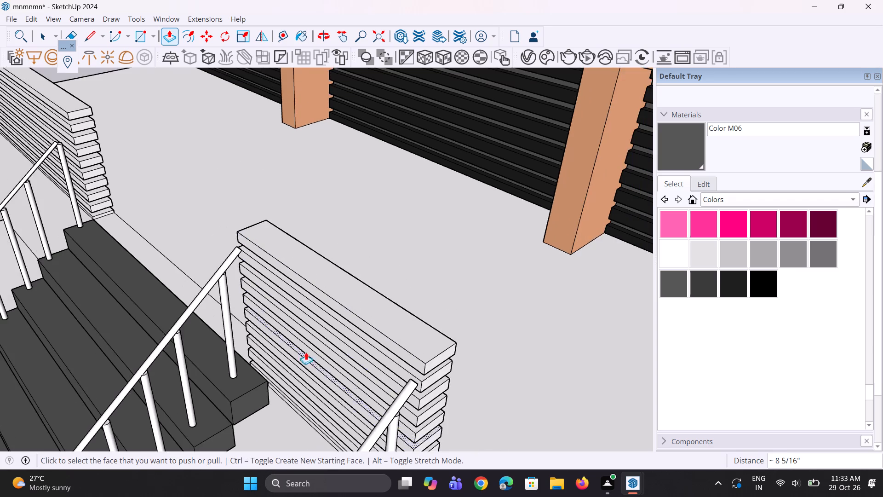
Extend the upper end of the left staircase's left handrail past its top baluster by the same Push/Pull distance.
middle_drag(294, 330, 387, 337)
scroll(412, 380, down, 5)
scroll(86, 248, up, 3)
scroll(137, 280, up, 3)
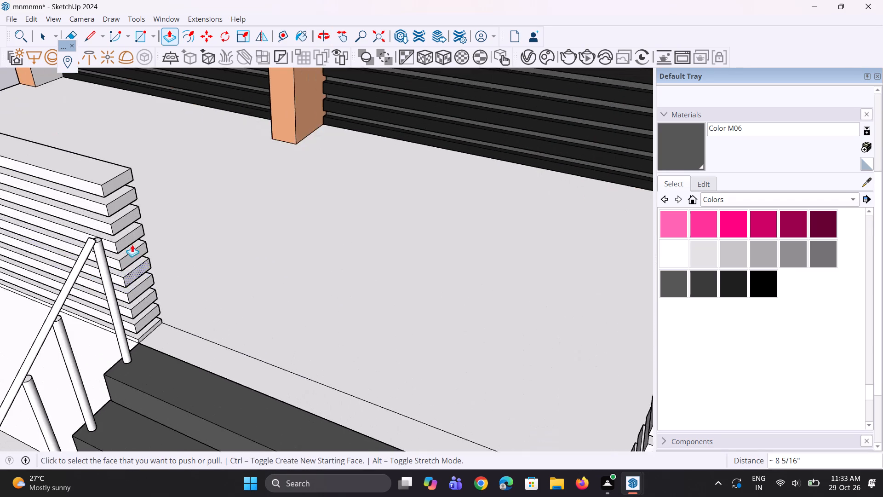
scroll(132, 244, up, 3)
middle_drag(126, 224, 77, 247)
scroll(92, 227, up, 11)
middle_drag(106, 216, 79, 240)
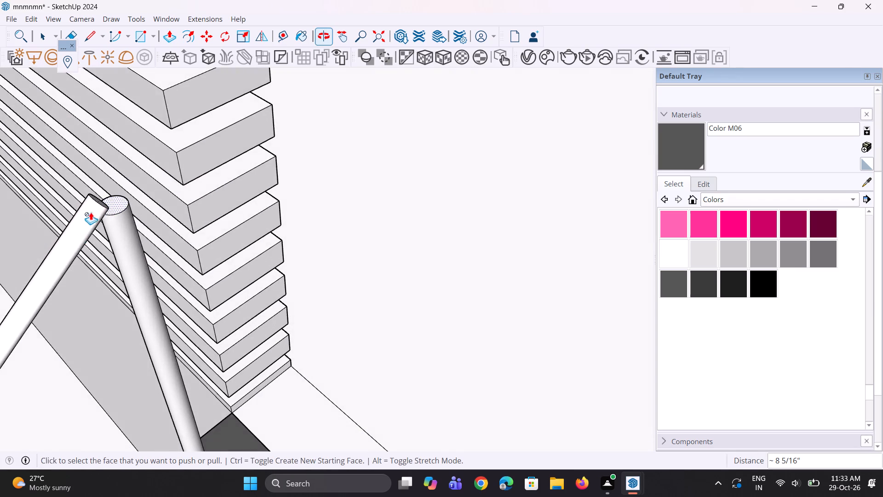
scroll(102, 197, up, 3)
double_click(97, 202)
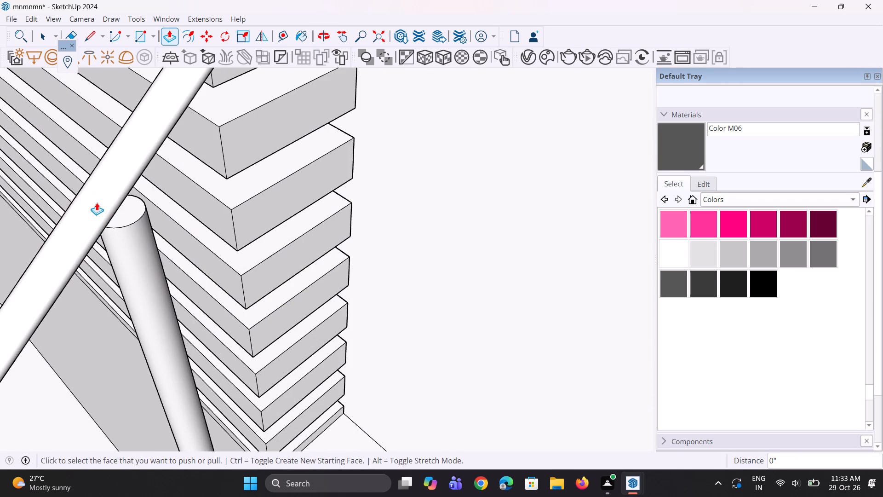
Push/Pull the upper end of the right staircase's right handrail 11 1/4" past its top baluster.
scroll(133, 233, down, 5)
middle_drag(138, 232, 180, 225)
scroll(184, 224, down, 13)
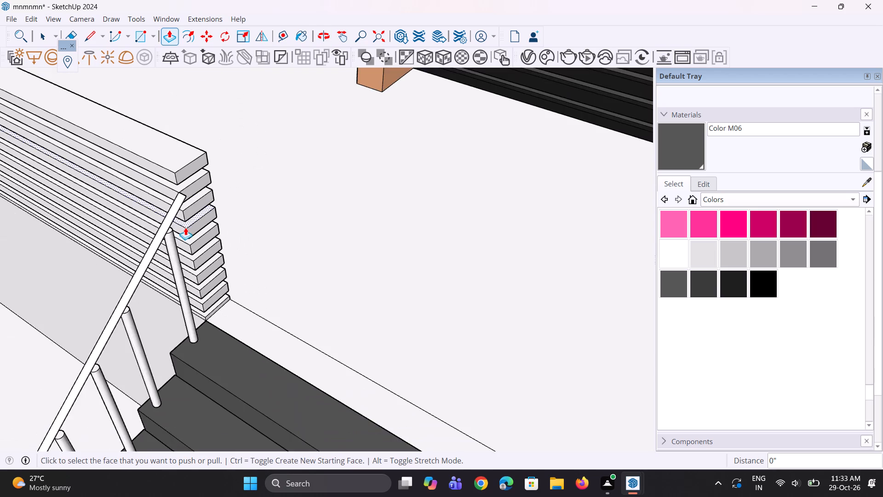
scroll(185, 227, down, 5)
scroll(179, 231, up, 1)
middle_drag(183, 231, 214, 214)
scroll(203, 197, down, 11)
scroll(346, 290, up, 4)
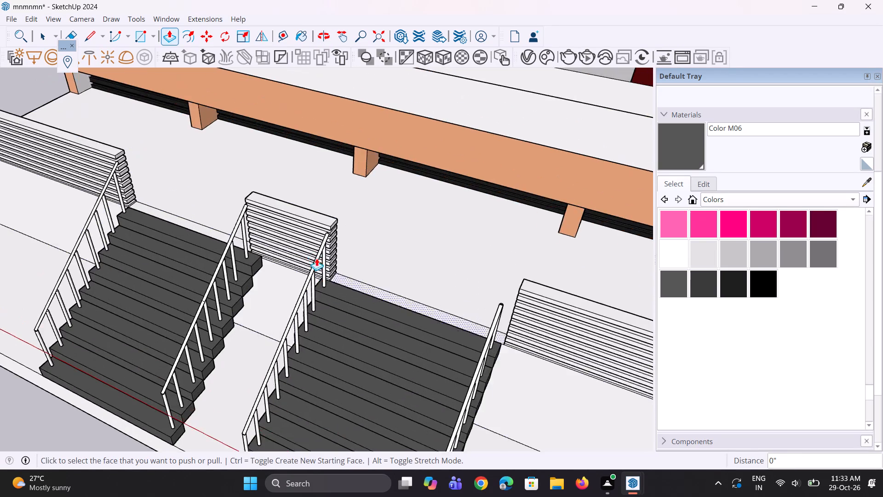
scroll(316, 258, up, 10)
scroll(310, 238, down, 4)
middle_drag(405, 276, 254, 244)
scroll(253, 237, up, 1)
scroll(252, 237, down, 6)
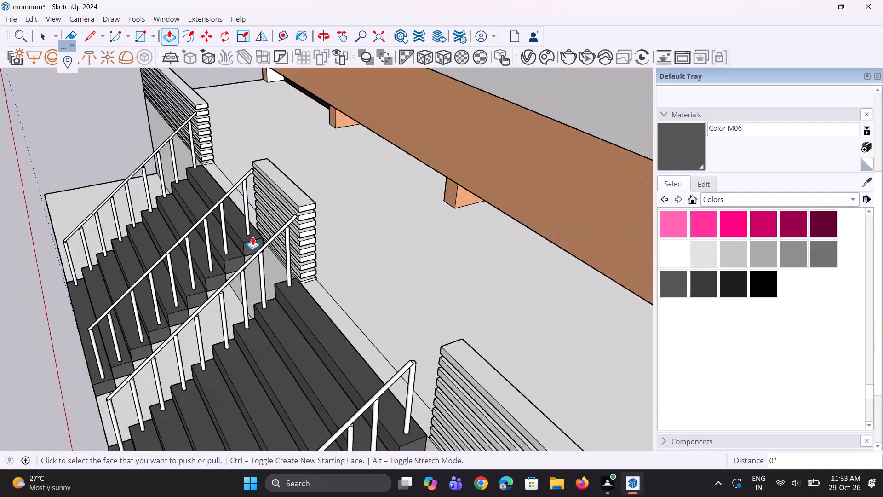
scroll(372, 380, up, 3)
scroll(378, 310, up, 7)
middle_drag(377, 308, 333, 316)
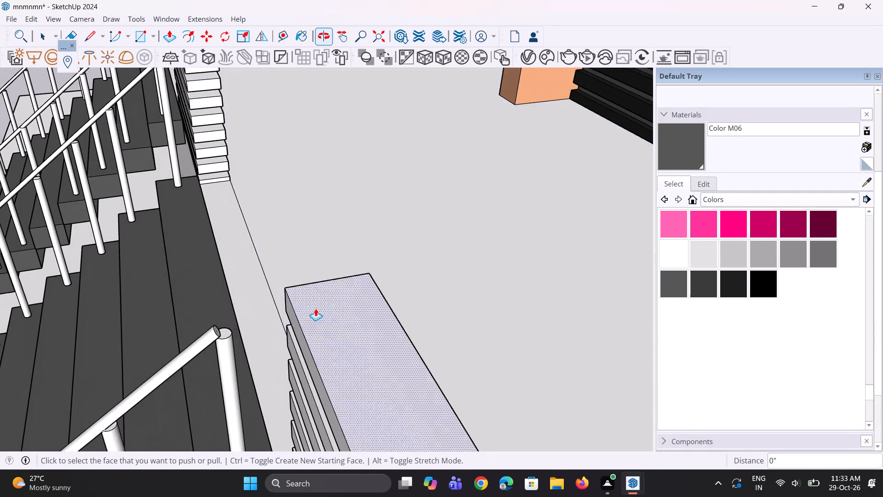
click(217, 326)
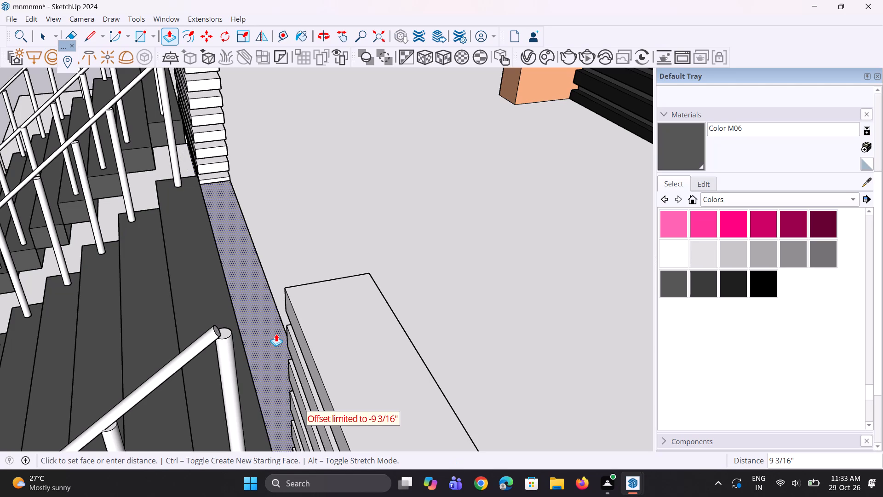
key(Escape)
scroll(223, 327, up, 5)
click(213, 332)
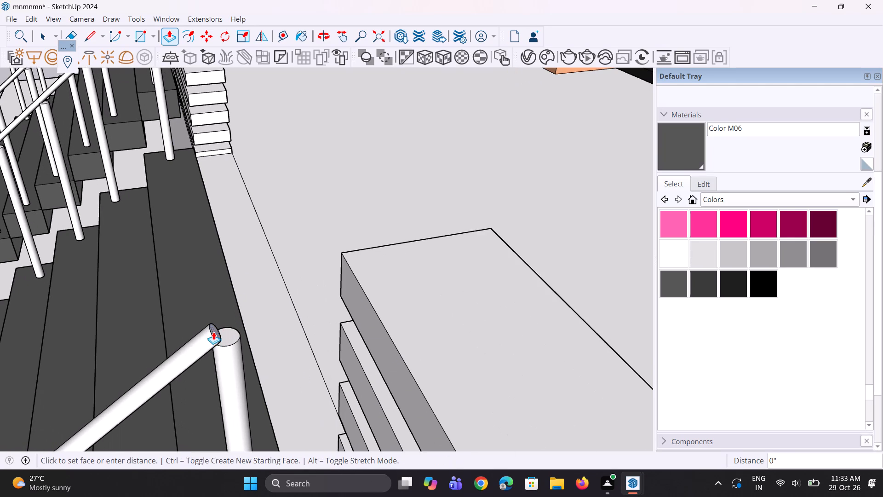
click(373, 299)
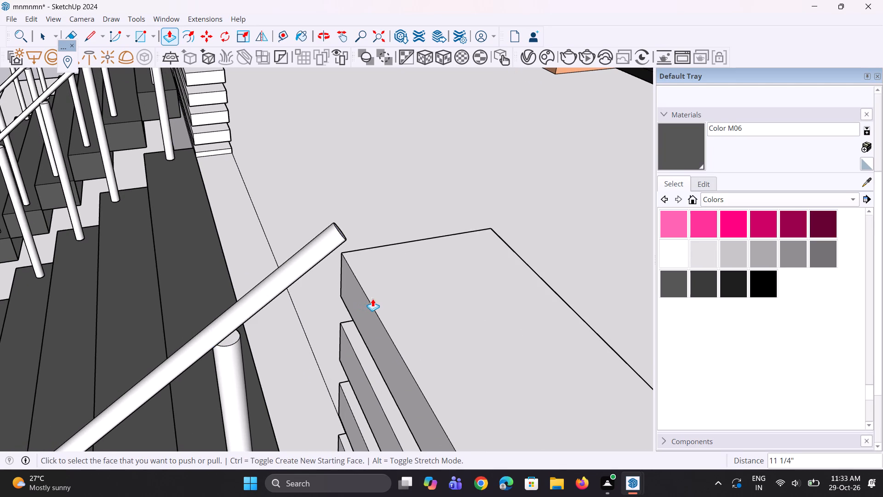
Push/Pull the stair-side end of the right parapet's top slat outward by 1/16", 1/4" and about 7 3/8" to the handrail.
middle_drag(343, 287, 734, 358)
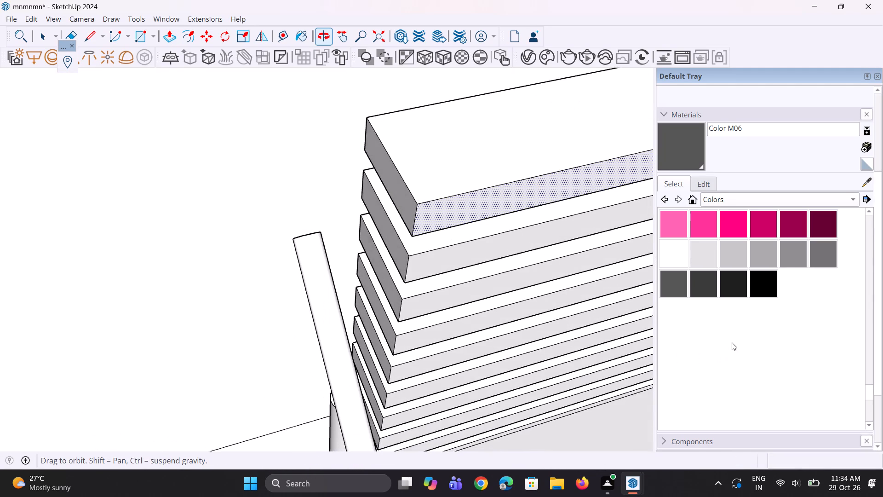
drag(393, 191, 393, 195)
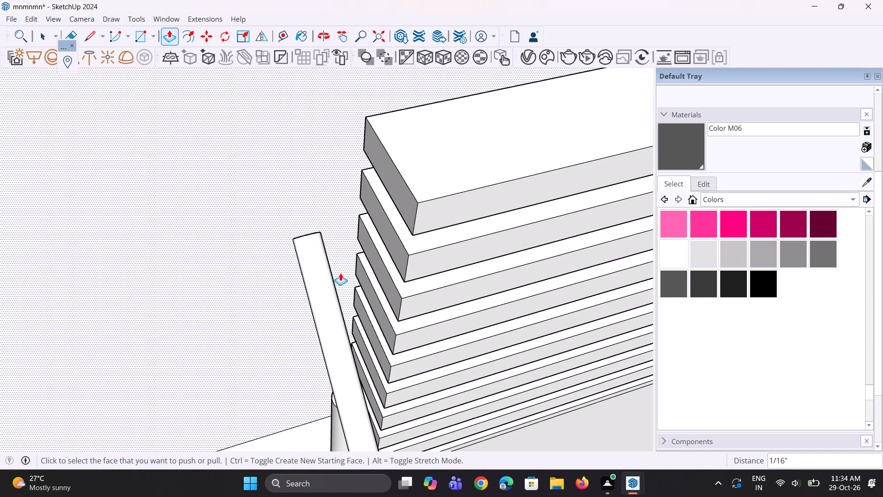
drag(392, 191, 389, 195)
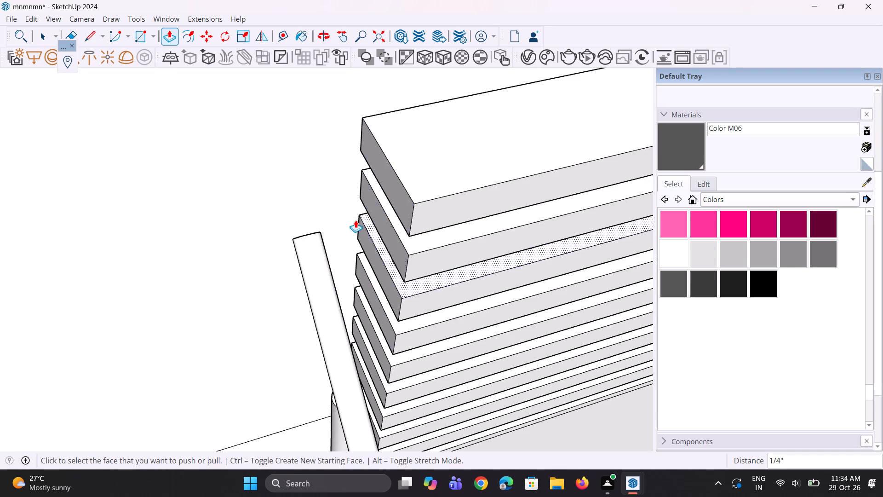
click(390, 186)
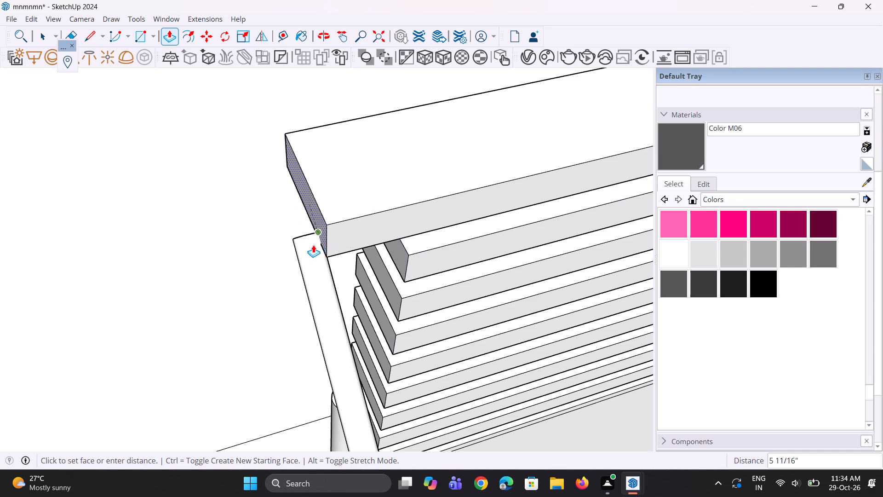
click(300, 281)
scroll(305, 311, down, 4)
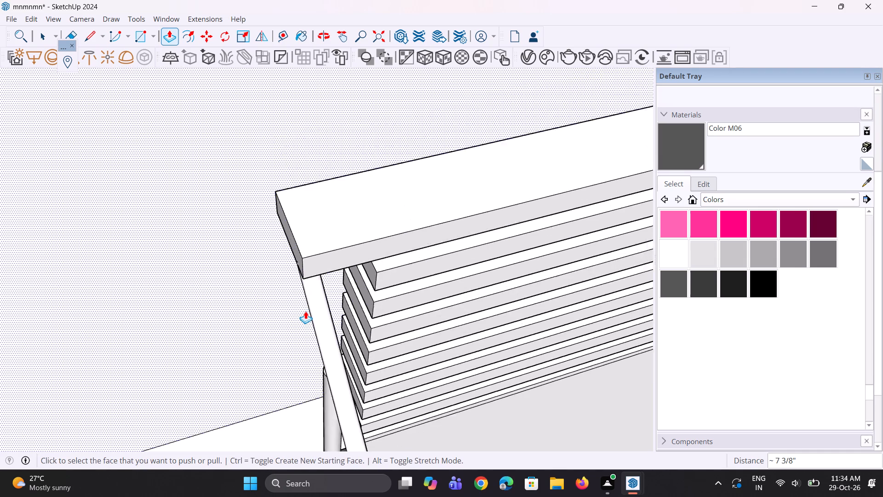
scroll(305, 311, down, 2)
scroll(318, 312, up, 1)
middle_drag(326, 299, 408, 194)
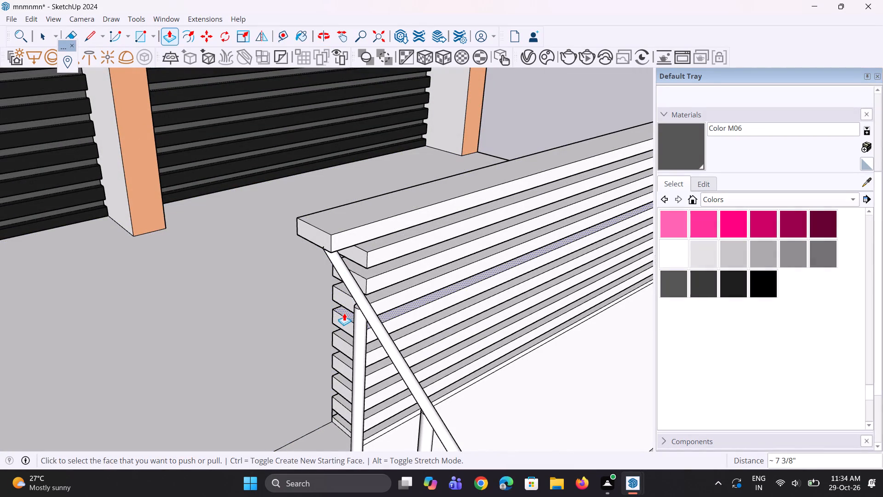
Push/Pull the end of the right parapet's fifth slat out about 7 1/2", repeating that distance on the fourth, third and second slats.
click(342, 320)
click(354, 364)
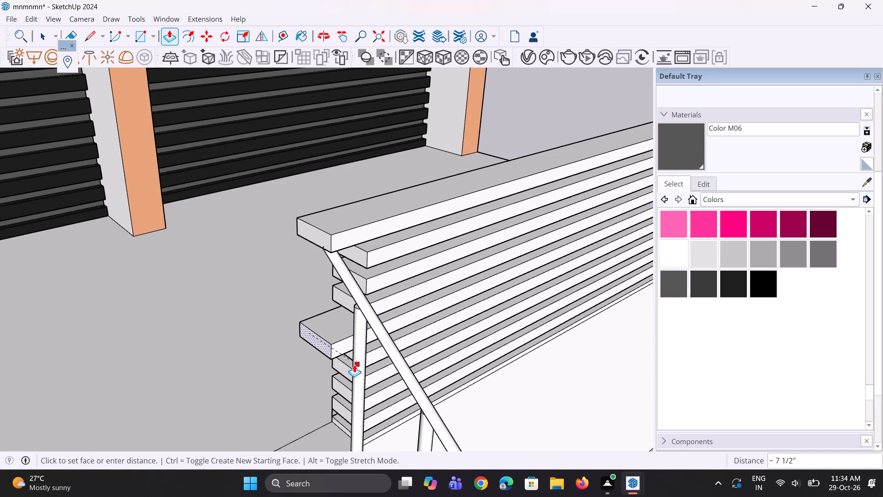
double_click(345, 306)
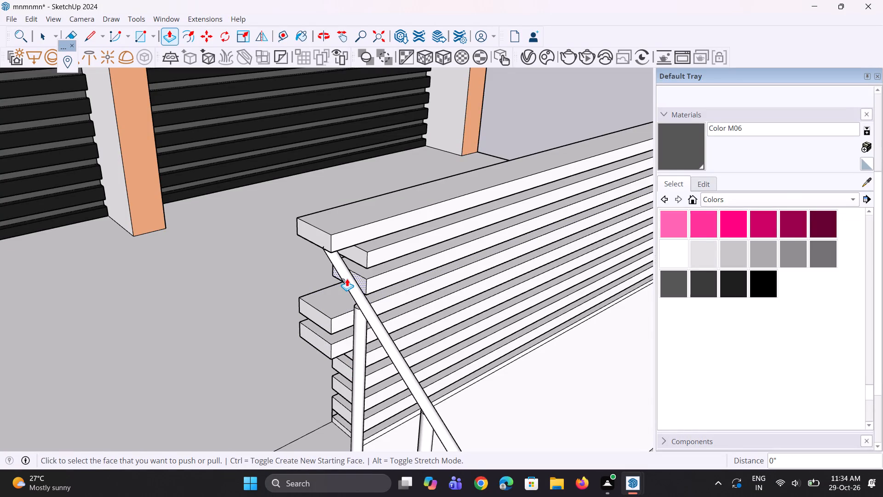
double_click(356, 279)
double_click(359, 258)
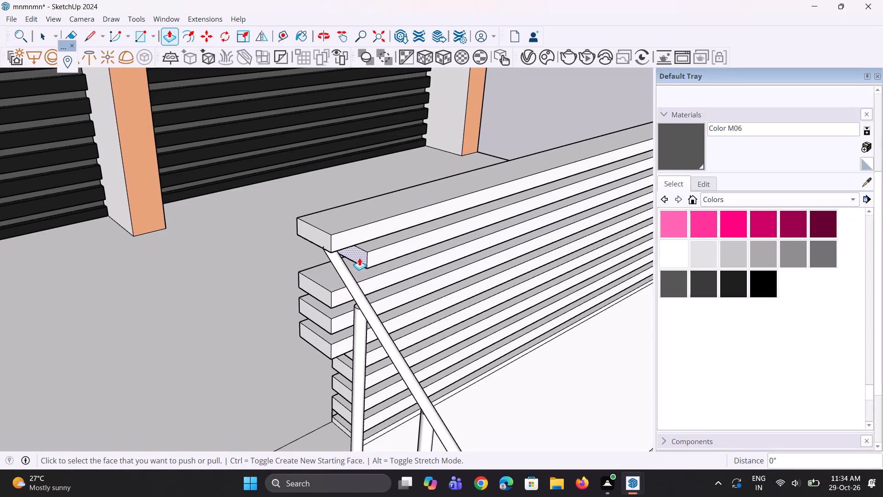
Repeat the same Push/Pull distance on the stair-side ends of the right parapet's sixth through tenth slats.
middle_drag(292, 310, 256, 241)
scroll(281, 237, down, 1)
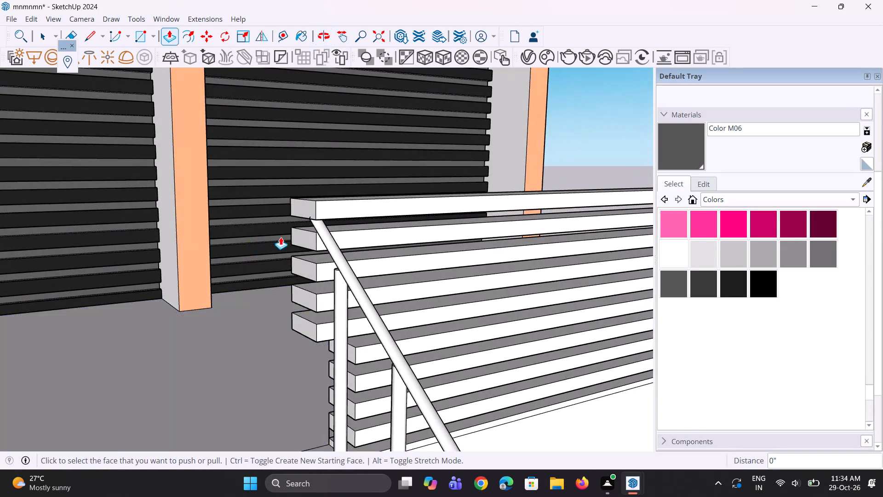
scroll(281, 237, down, 2)
scroll(302, 346, up, 3)
scroll(327, 302, up, 3)
double_click(327, 288)
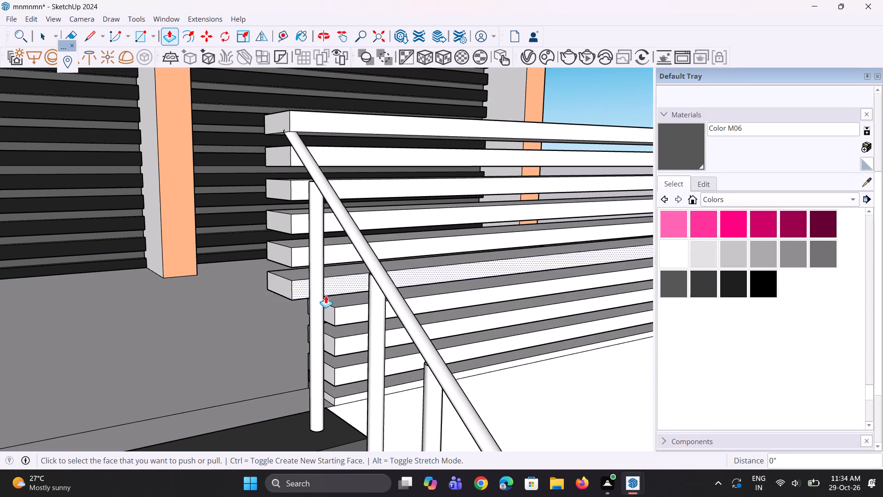
double_click(326, 311)
double_click(327, 339)
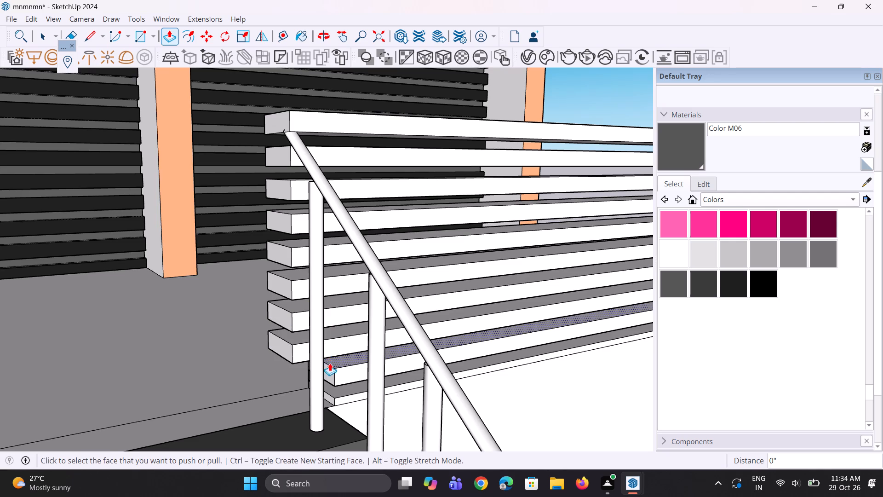
double_click(329, 374)
double_click(329, 400)
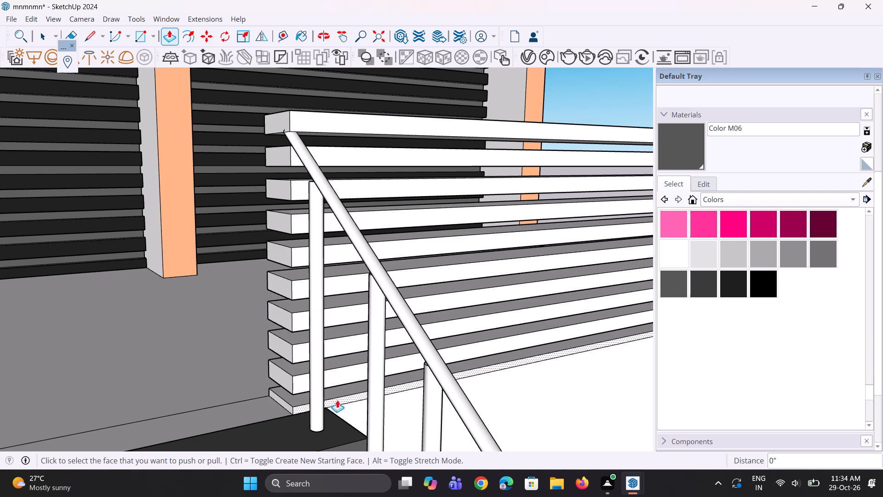
Sample the peach Generic#1 material from the ground-floor beam and paint the unpainted left side faces of the two rightmost shopfront pillars.
middle_drag(328, 391, 273, 391)
scroll(232, 383, down, 6)
scroll(248, 380, up, 1)
middle_drag(248, 380, 213, 365)
scroll(214, 354, down, 6)
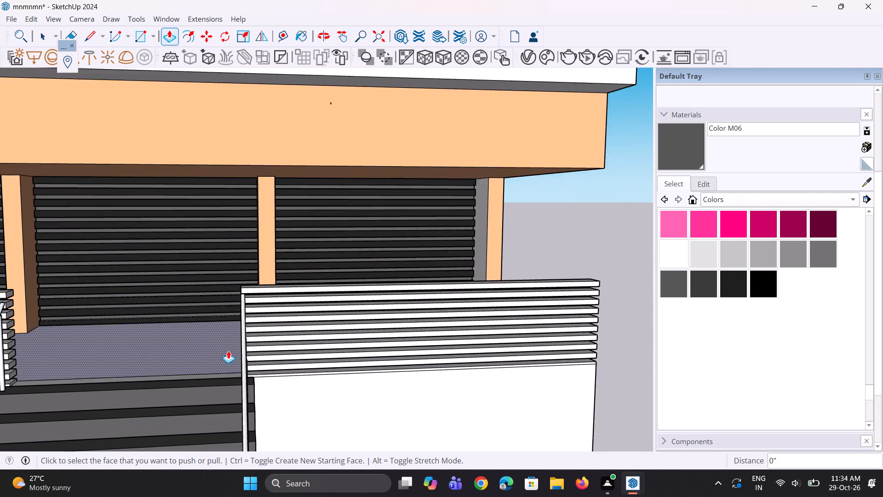
scroll(232, 348, up, 1)
middle_drag(232, 347, 216, 323)
scroll(206, 313, down, 7)
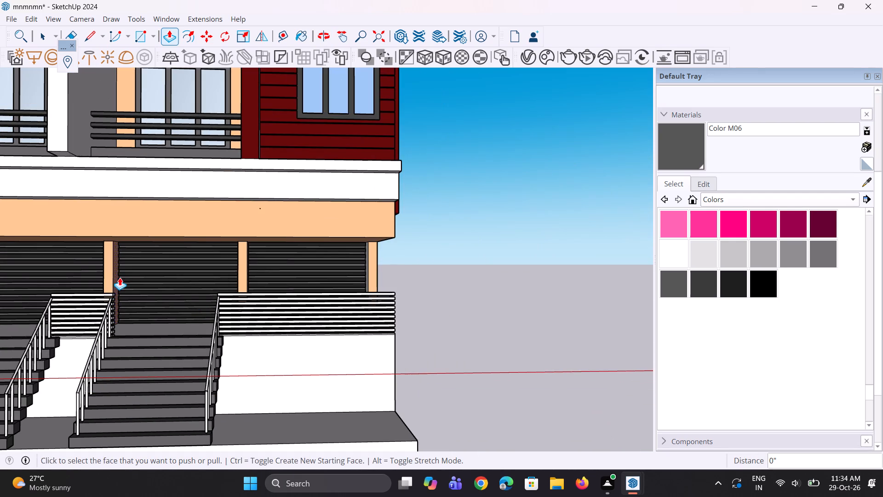
key(n)
key(space)
key(space)
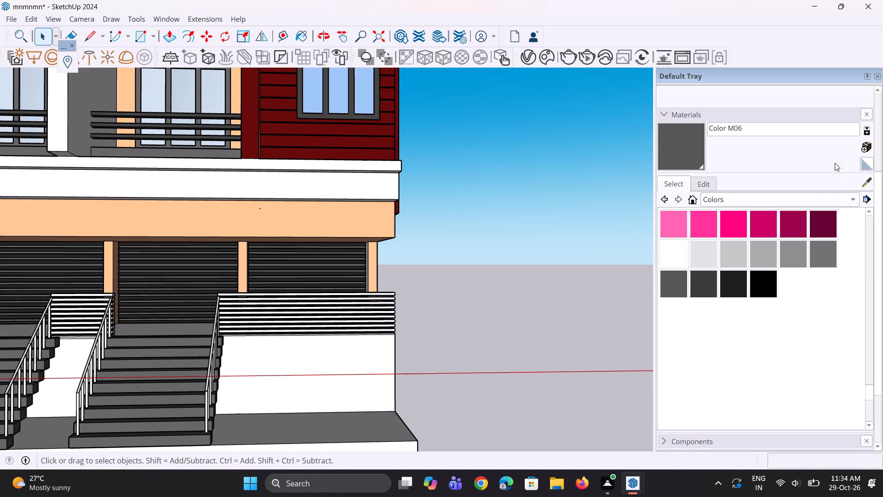
click(867, 177)
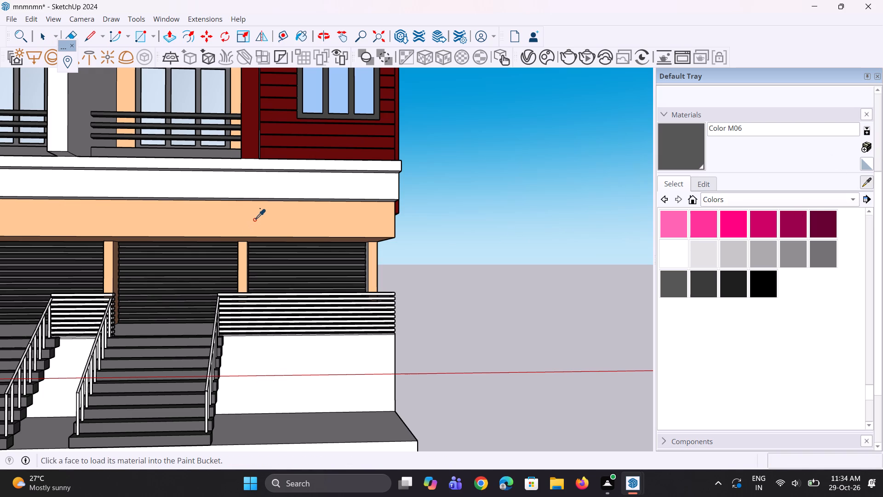
click(254, 219)
scroll(177, 300, up, 2)
middle_drag(210, 289, 280, 287)
scroll(348, 245, up, 2)
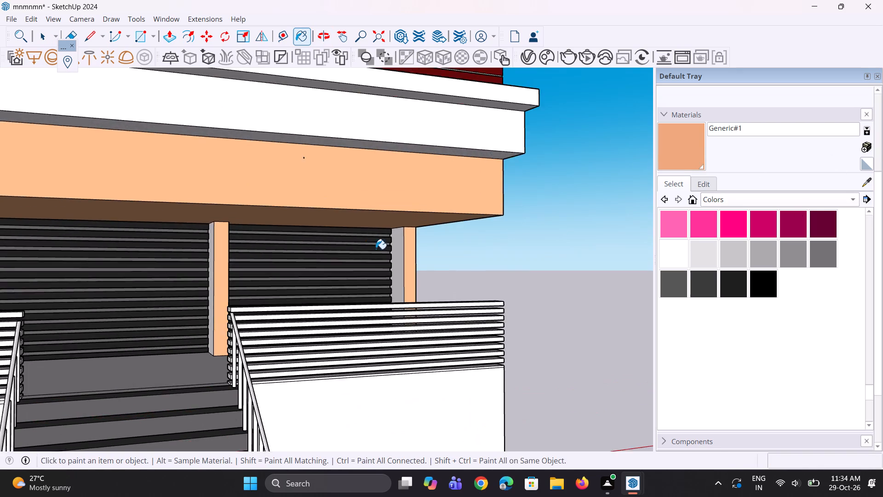
scroll(376, 249, up, 3)
click(409, 262)
middle_drag(177, 330, 227, 317)
scroll(164, 333, up, 2)
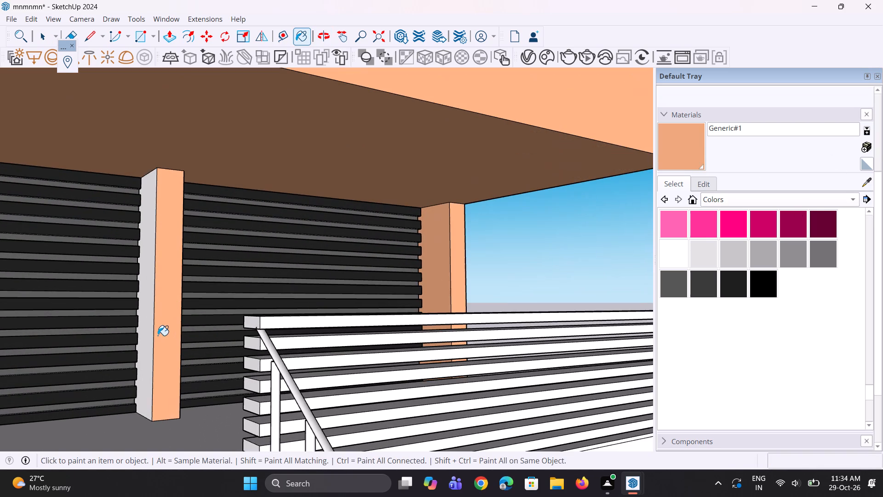
click(147, 333)
Paint the remaining unpainted side faces of the left shopfront pillars and the beam's left end with peach Generic#1.
middle_drag(186, 319, 46, 348)
scroll(147, 332, up, 1)
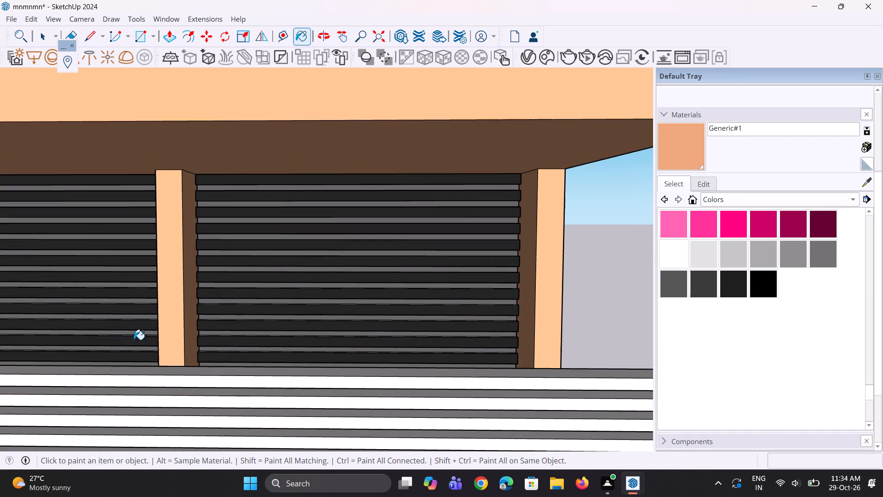
scroll(157, 353, down, 5)
middle_drag(0, 353, 181, 370)
scroll(232, 370, down, 5)
middle_drag(0, 439, 28, 383)
click(75, 374)
scroll(192, 375, down, 8)
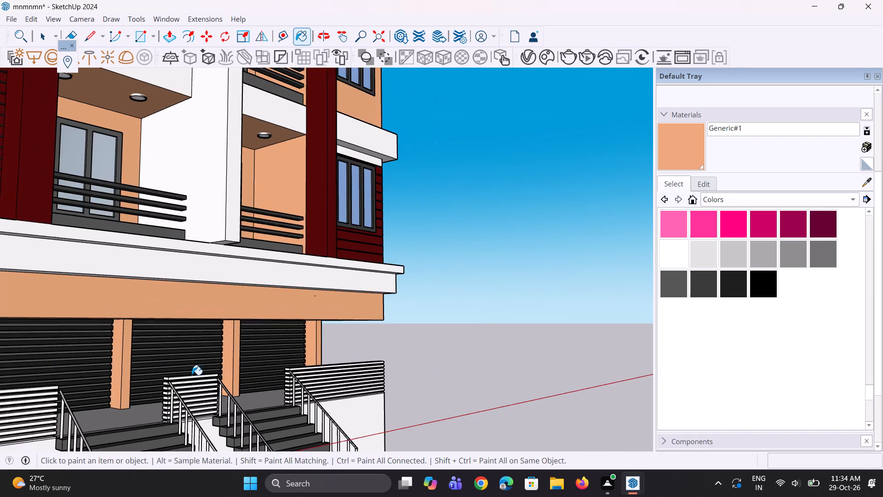
scroll(192, 375, down, 9)
middle_drag(24, 383, 54, 388)
scroll(53, 388, up, 1)
scroll(97, 386, up, 9)
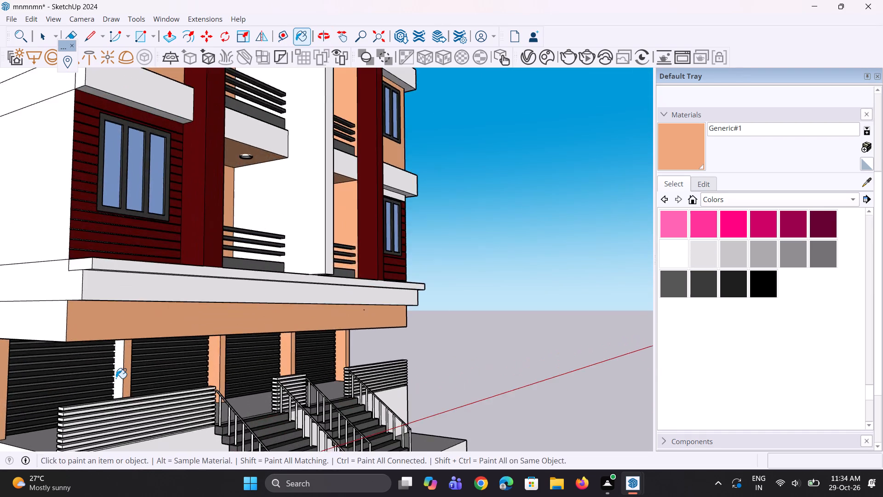
scroll(116, 378, up, 1)
click(119, 376)
click(35, 306)
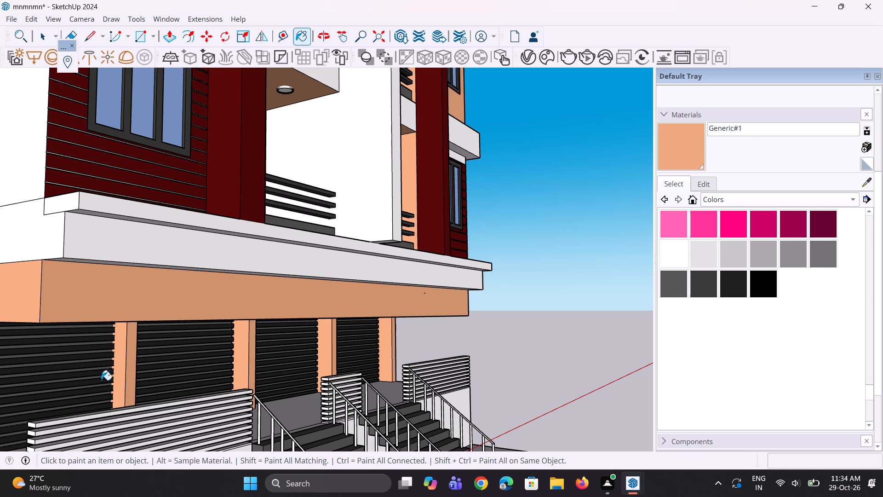
Examine the building's front and right side from several angles for faces still unpainted.
scroll(113, 391, down, 10)
middle_drag(137, 376, 0, 350)
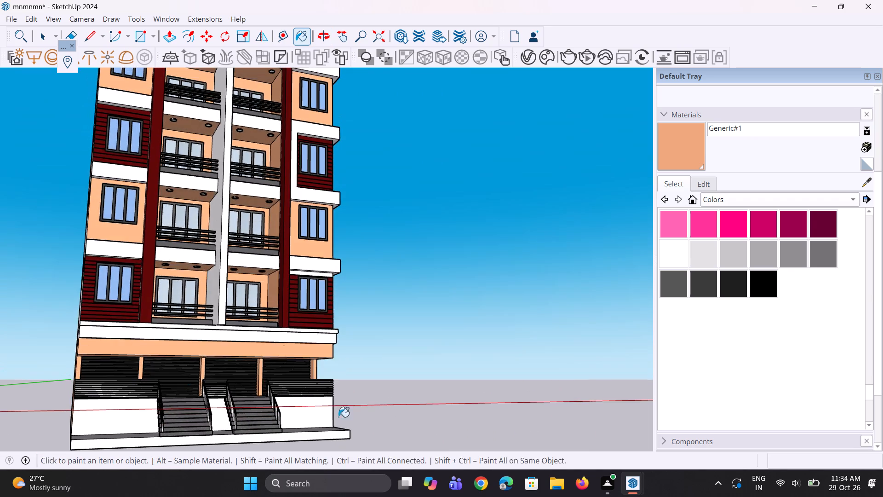
middle_drag(355, 414, 201, 422)
scroll(220, 409, down, 5)
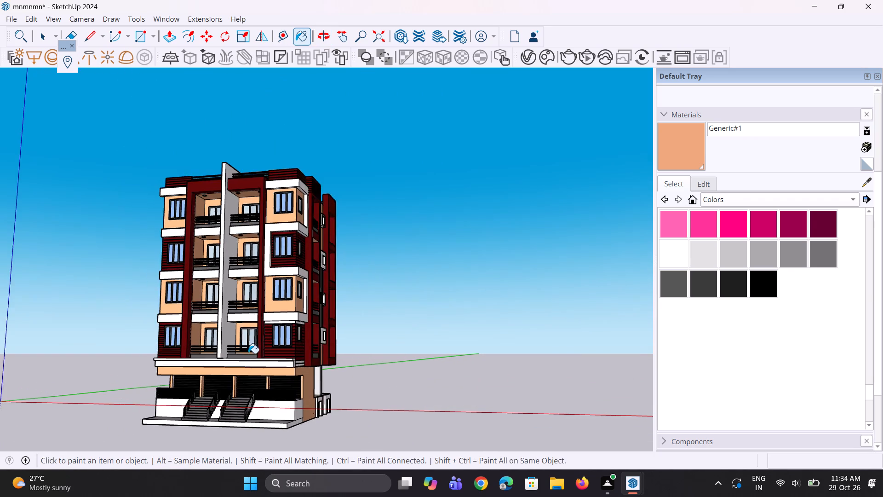
scroll(256, 333, up, 4)
scroll(264, 408, up, 3)
middle_drag(264, 418, 264, 393)
scroll(263, 392, down, 1)
scroll(218, 371, down, 5)
middle_drag(313, 427, 295, 470)
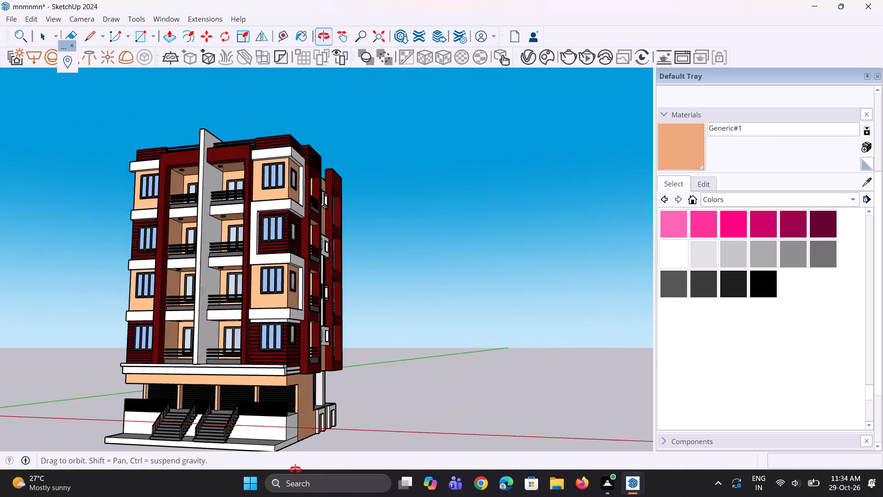
middle_drag(295, 470, 292, 476)
scroll(274, 455, up, 19)
key(space)
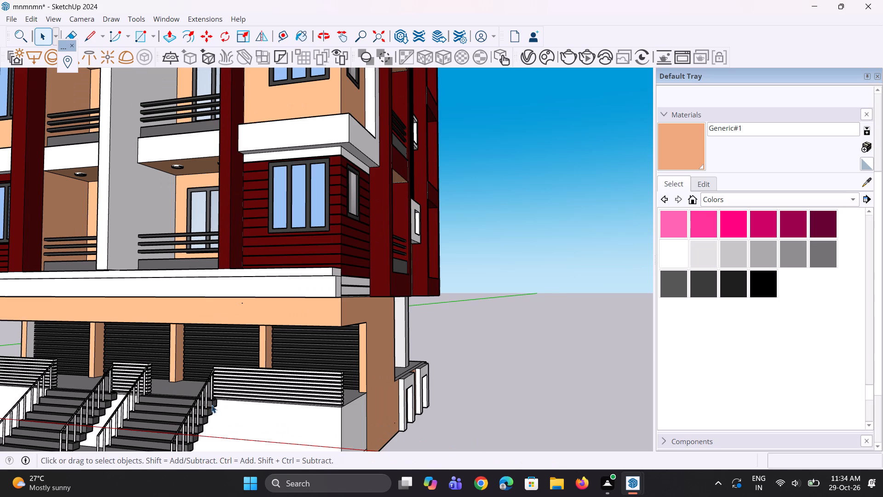
key(space)
key(space)
key(space)
Sample the light grey Generic#4 material from the first-floor balcony and paint the landing at the top of the stairs.
click(868, 183)
middle_drag(215, 253, 310, 344)
scroll(140, 255, up, 4)
middle_drag(140, 252, 161, 325)
scroll(140, 252, down, 1)
scroll(231, 316, up, 2)
click(235, 308)
scroll(277, 348, up, 1)
middle_drag(277, 348, 274, 341)
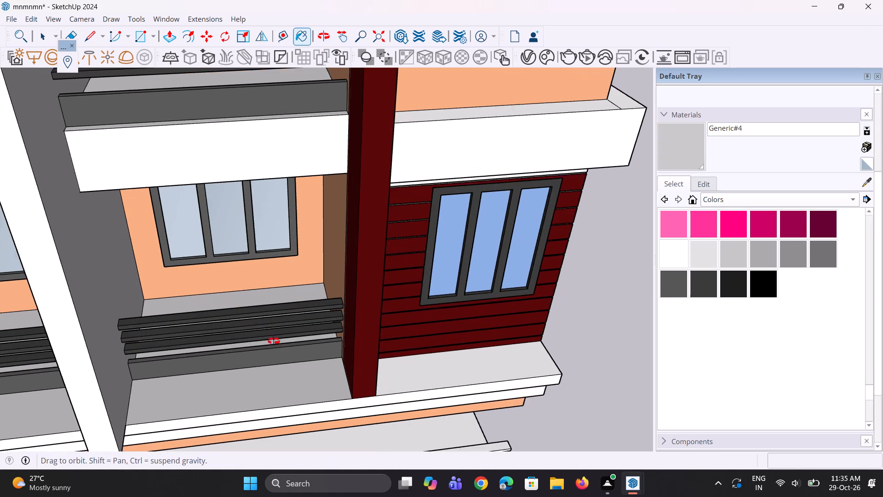
middle_drag(274, 341, 227, 273)
scroll(219, 261, down, 10)
click(239, 371)
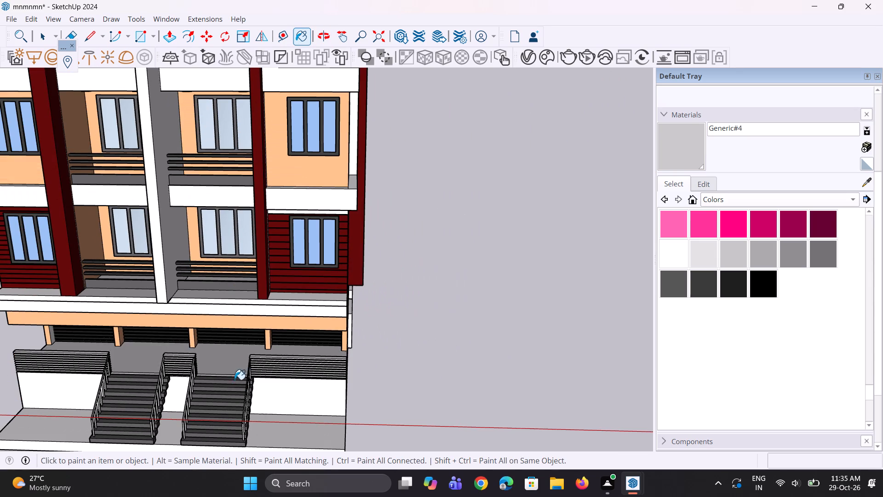
scroll(230, 387, up, 10)
middle_drag(229, 396, 224, 381)
key(n)
key(n)
scroll(224, 357, down, 2)
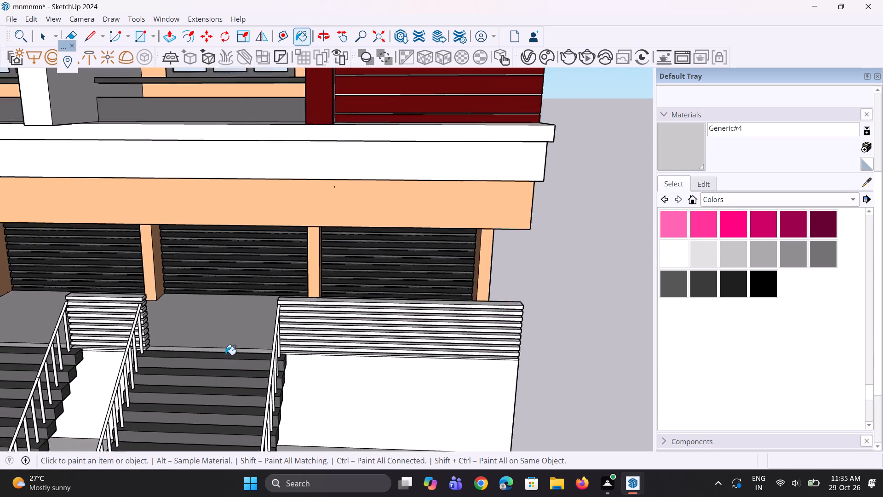
scroll(225, 355, down, 1)
key(n)
scroll(253, 318, down, 4)
text(n)
key(space)
key(space)
key(space)
Sample the dark red Generic material from the right side facade and paint the white band below the first-floor corner room's side siding.
scroll(254, 310, down, 5)
middle_drag(295, 311, 183, 268)
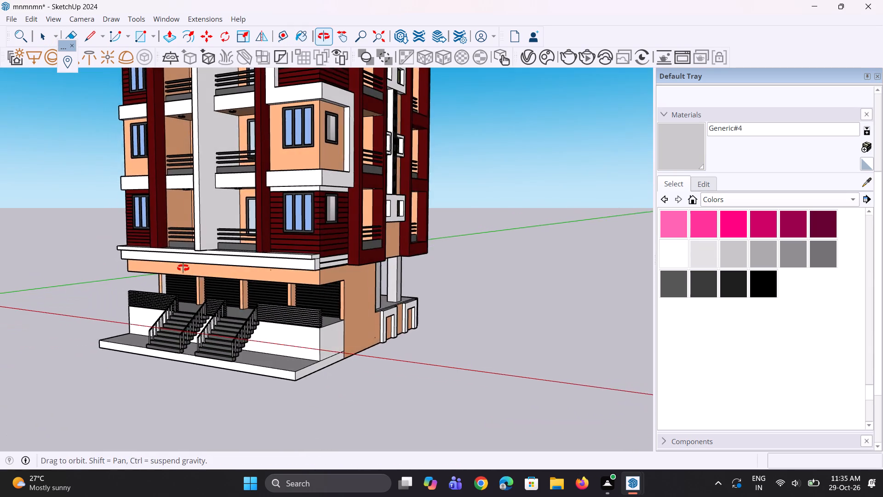
middle_drag(183, 268, 185, 259)
scroll(269, 270, up, 4)
scroll(449, 240, up, 2)
middle_drag(395, 254, 297, 248)
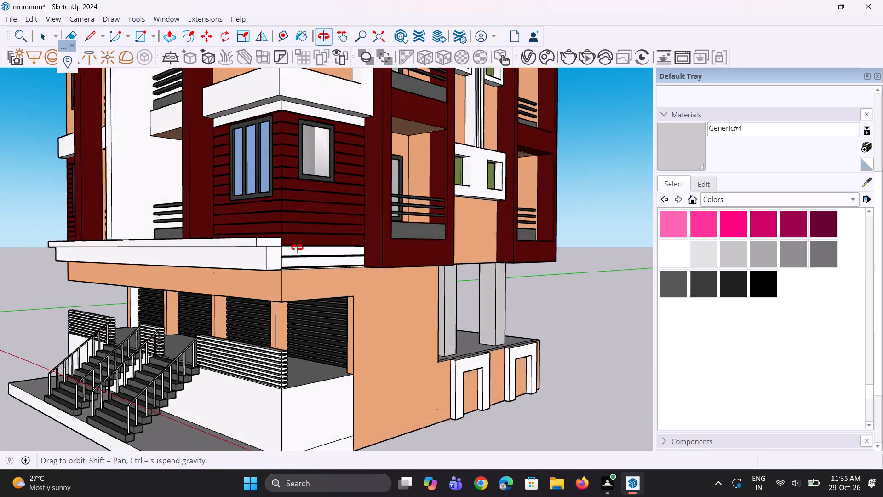
middle_drag(297, 248, 290, 248)
scroll(622, 239, up, 1)
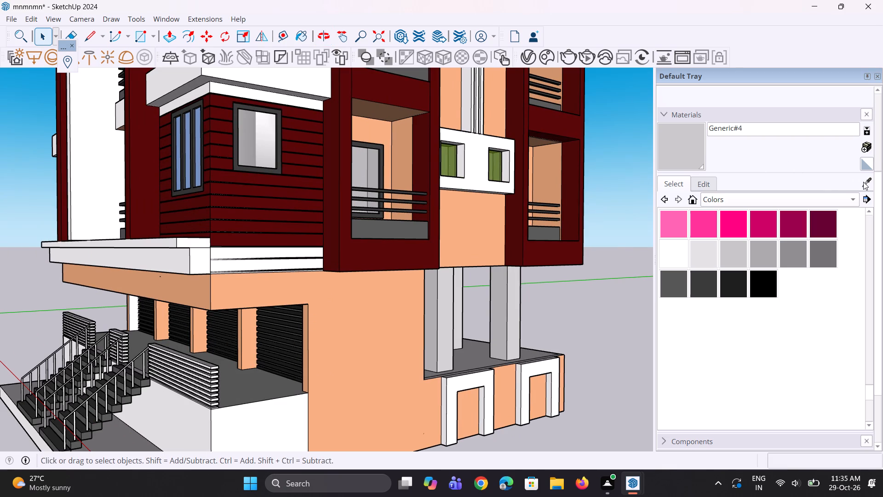
click(863, 182)
click(577, 212)
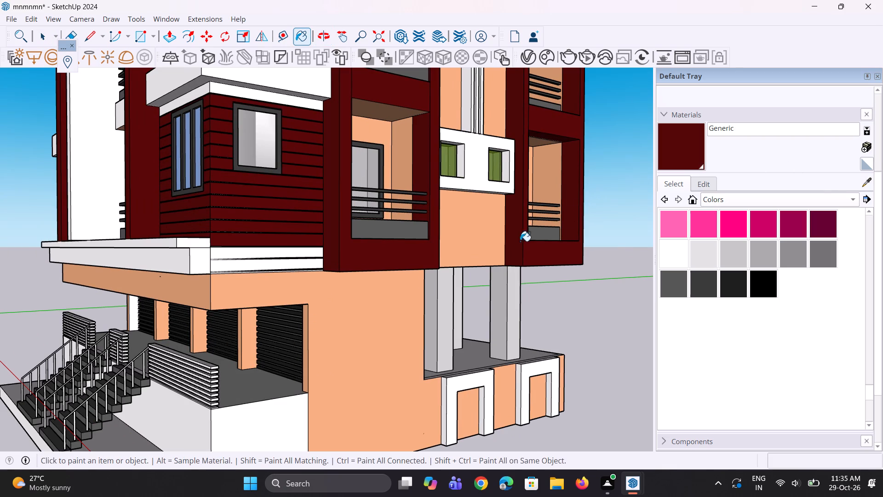
scroll(216, 308, up, 2)
scroll(260, 251, up, 3)
click(245, 248)
middle_drag(194, 259, 253, 278)
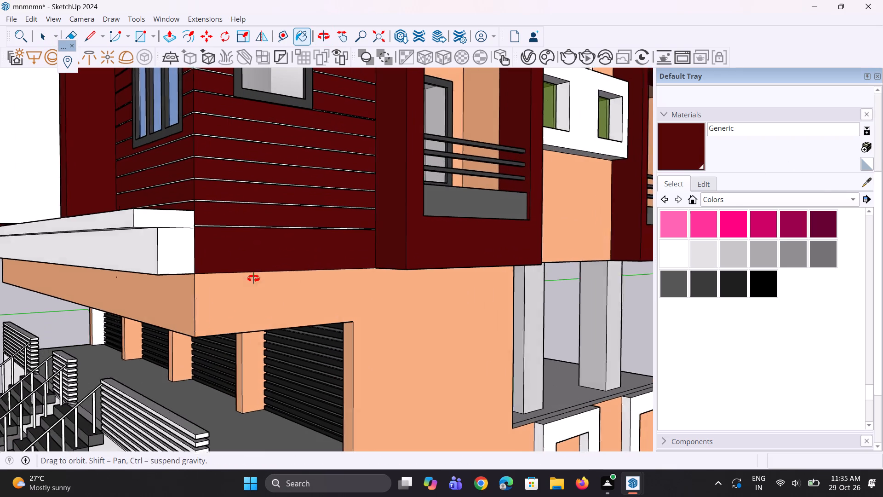
Examine the front right corner, siding, staircases and parapets from several angles.
middle_drag(253, 278, 354, 291)
scroll(450, 272, up, 2)
middle_drag(428, 269, 328, 272)
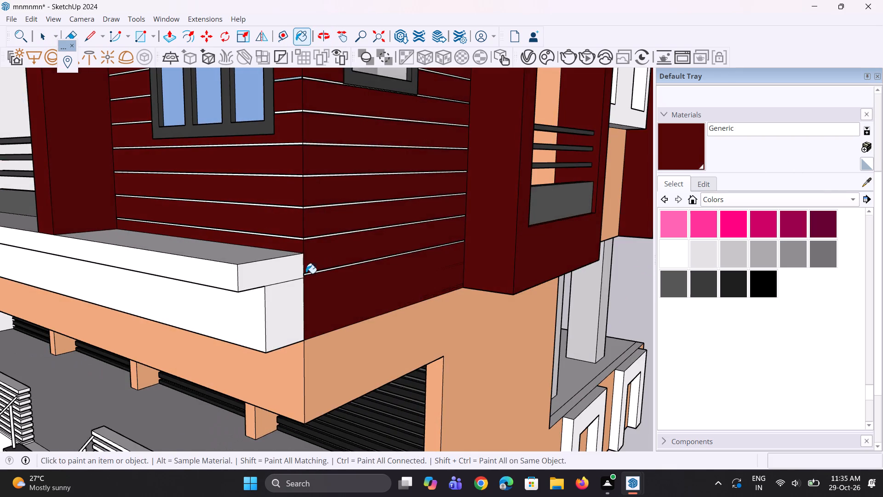
scroll(301, 282, down, 5)
middle_drag(299, 285, 325, 284)
scroll(328, 283, up, 1)
scroll(323, 295, down, 5)
middle_drag(335, 302, 359, 289)
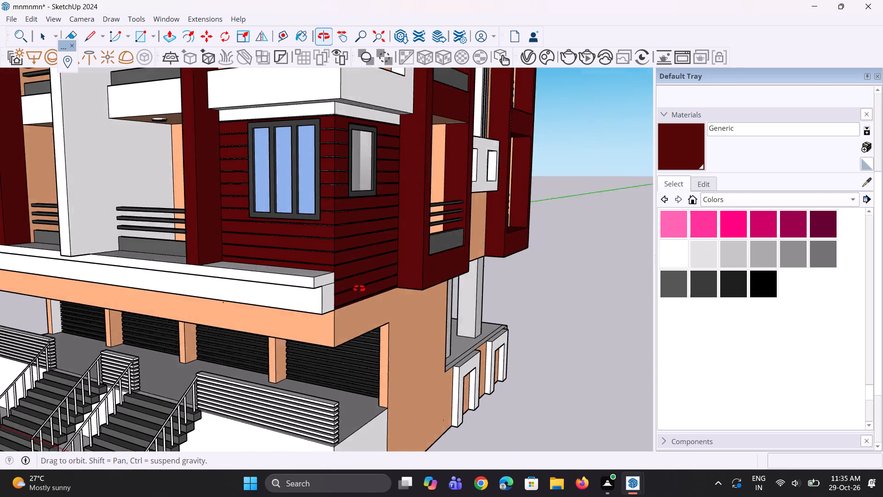
middle_drag(359, 289, 361, 266)
scroll(361, 288, up, 1)
scroll(330, 329, down, 6)
middle_drag(318, 306, 351, 305)
scroll(318, 306, up, 1)
scroll(255, 316, down, 5)
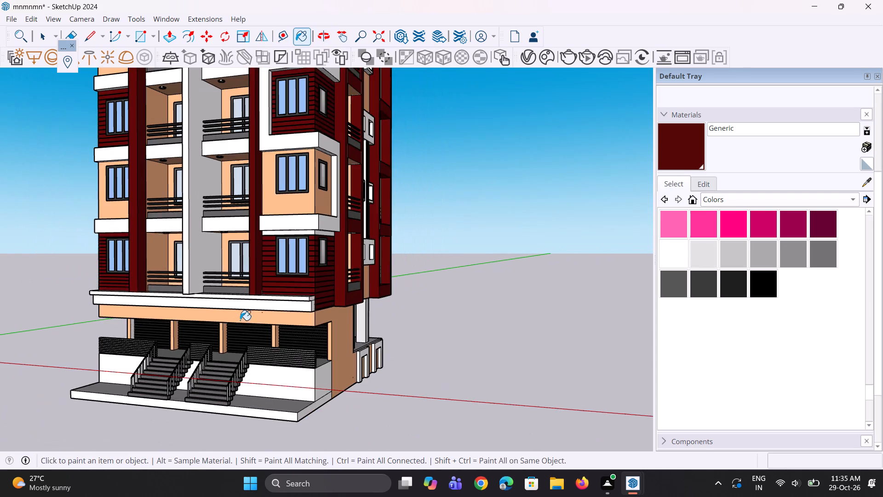
middle_drag(222, 324, 234, 356)
scroll(237, 397, up, 5)
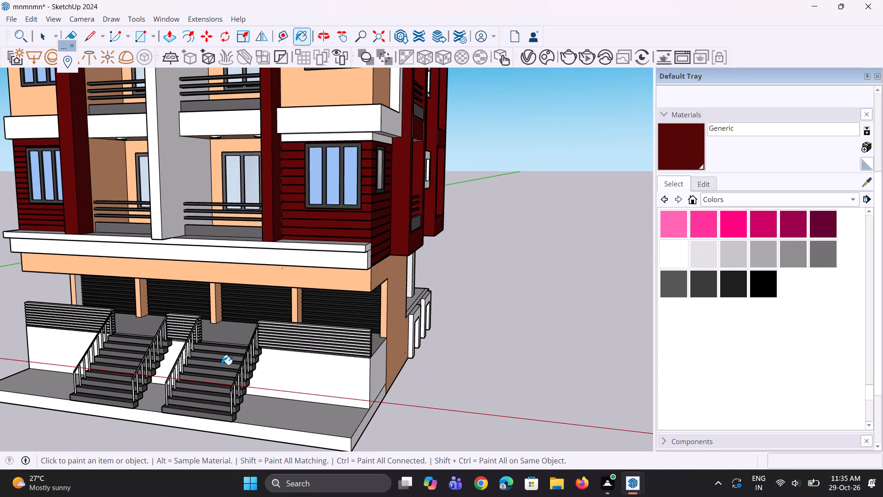
Save the building model.
key(ctrl+s)
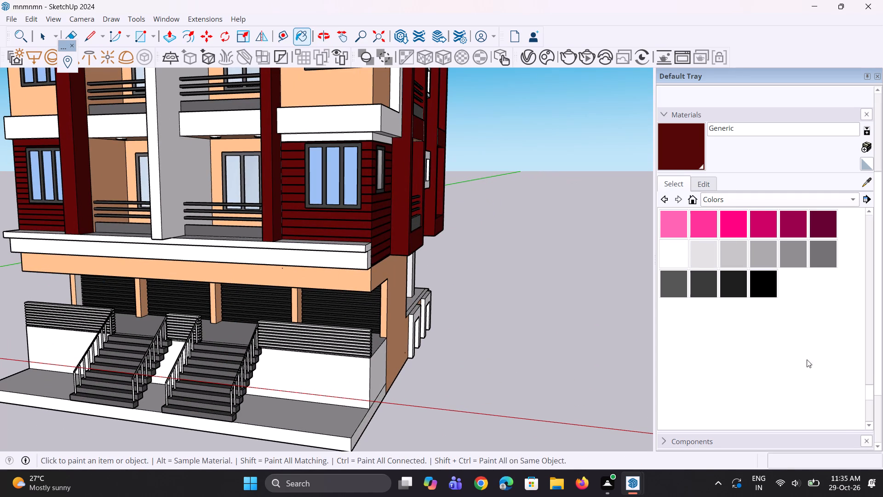
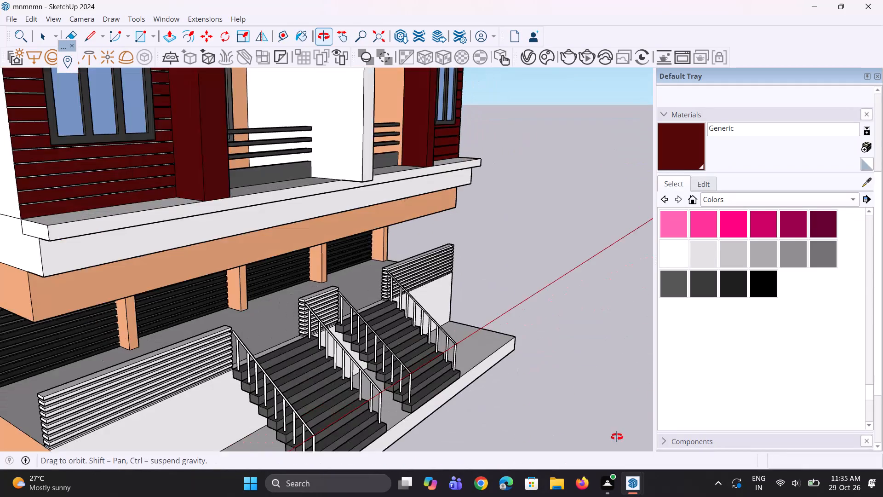
Push the outer end faces of the lowest four slats of the left parapet inward by about 2 11/16".
scroll(131, 393, up, 3)
middle_drag(106, 406, 124, 384)
scroll(124, 384, up, 1)
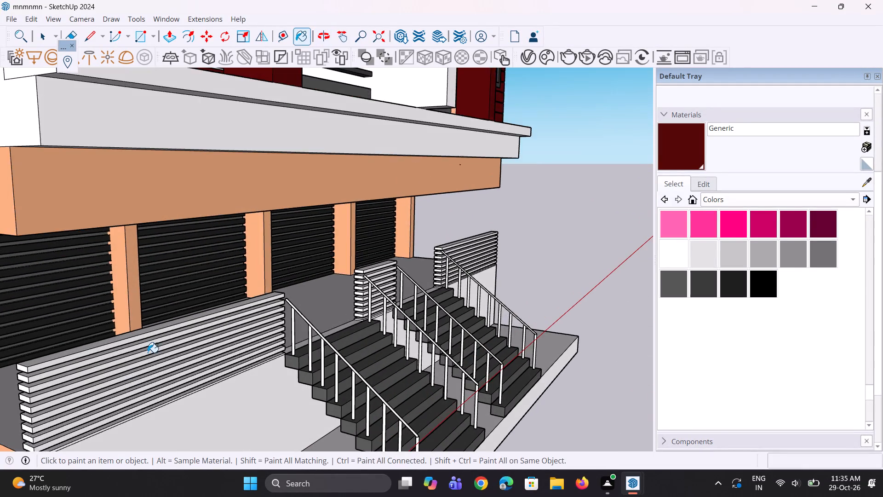
scroll(149, 351, down, 3)
scroll(57, 386, down, 1)
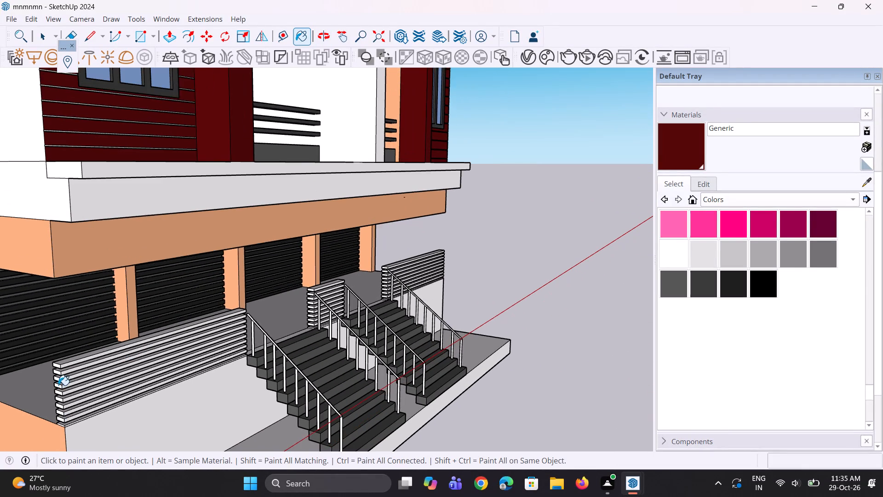
scroll(58, 385, down, 3)
middle_drag(52, 422, 52, 437)
scroll(52, 437, up, 13)
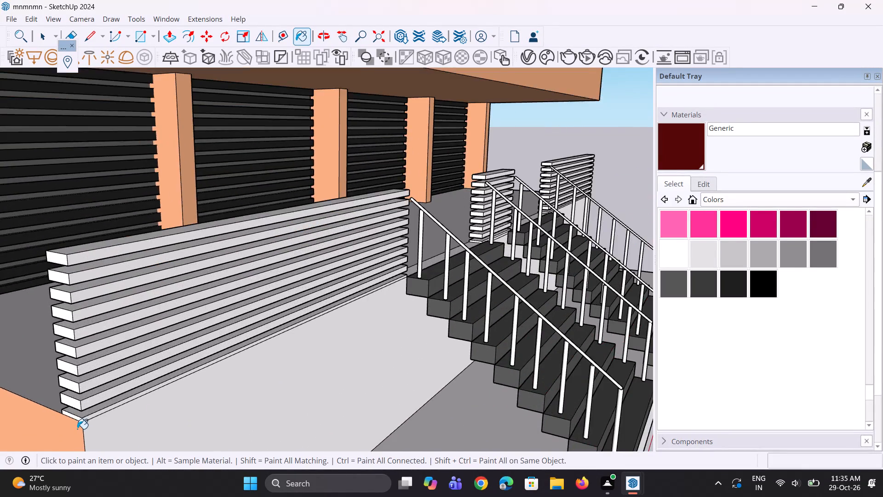
scroll(77, 429, up, 10)
key(p)
scroll(76, 419, up, 4)
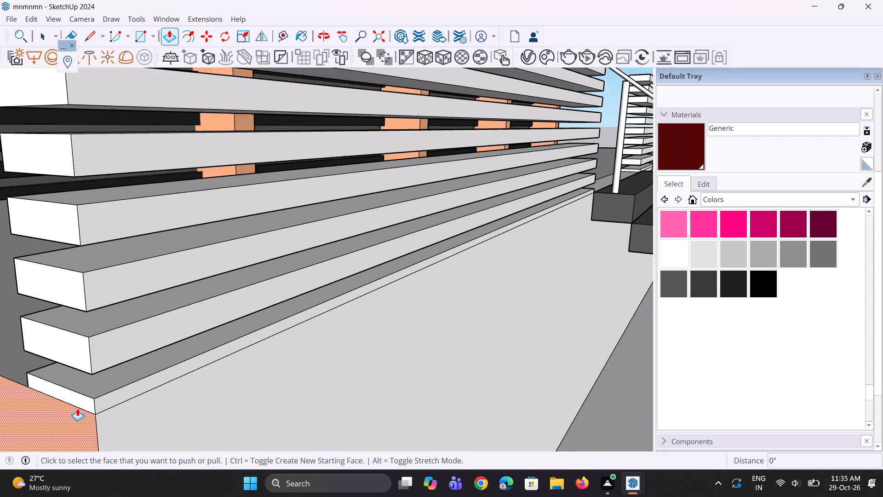
click(86, 399)
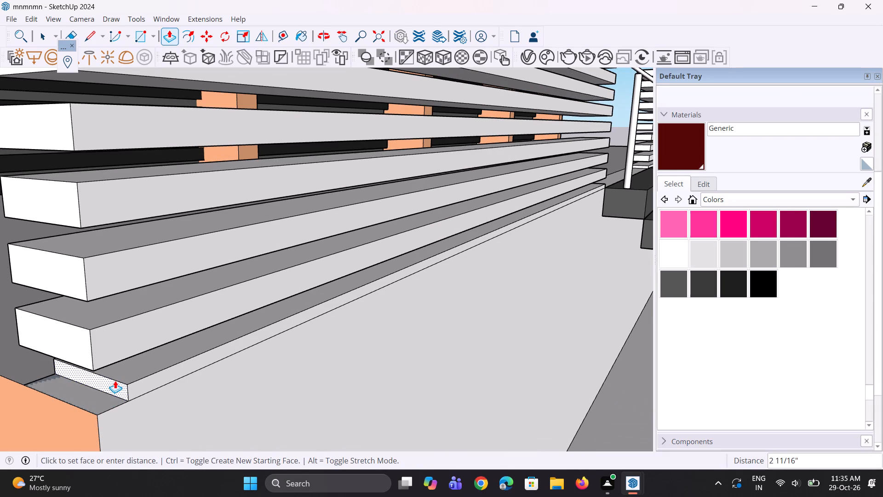
click(115, 381)
double_click(84, 349)
double_click(68, 283)
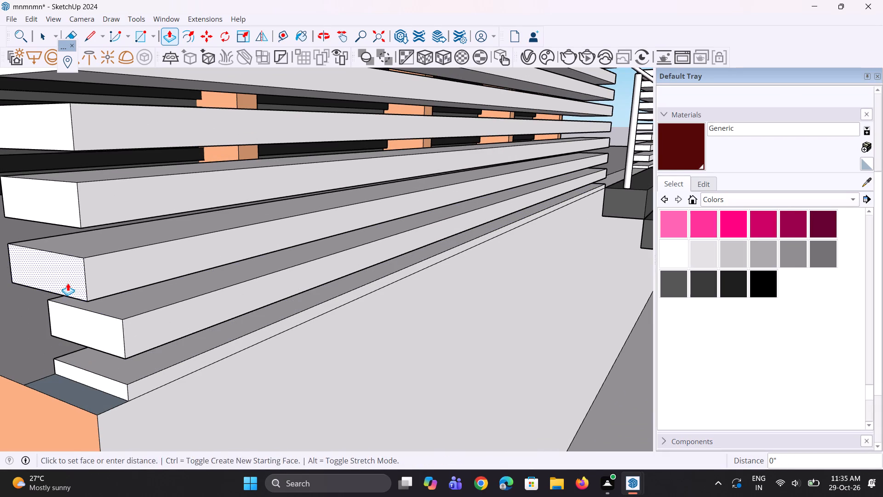
double_click(57, 207)
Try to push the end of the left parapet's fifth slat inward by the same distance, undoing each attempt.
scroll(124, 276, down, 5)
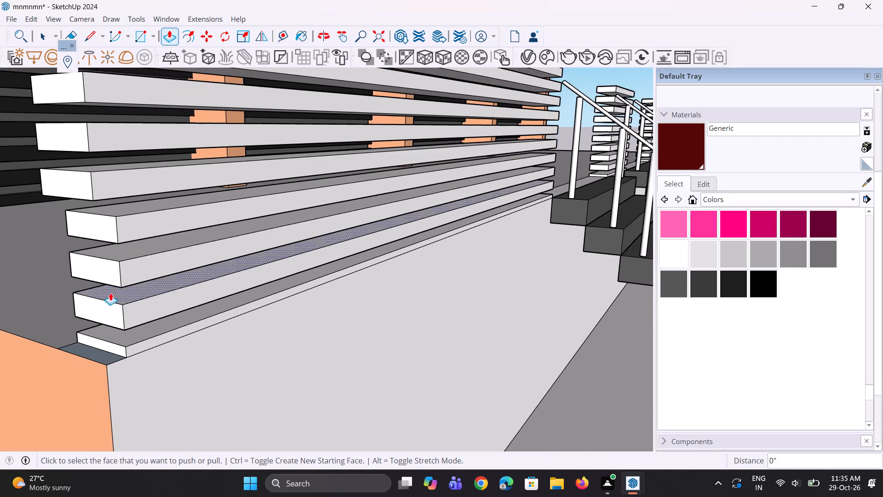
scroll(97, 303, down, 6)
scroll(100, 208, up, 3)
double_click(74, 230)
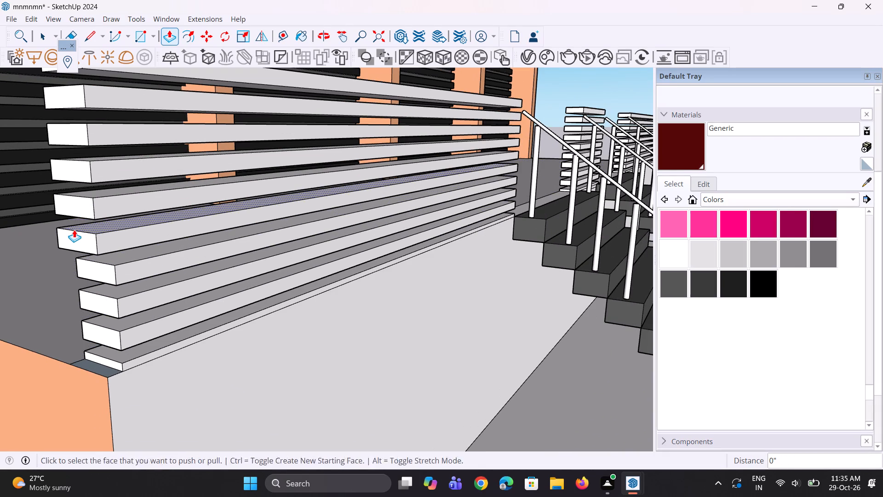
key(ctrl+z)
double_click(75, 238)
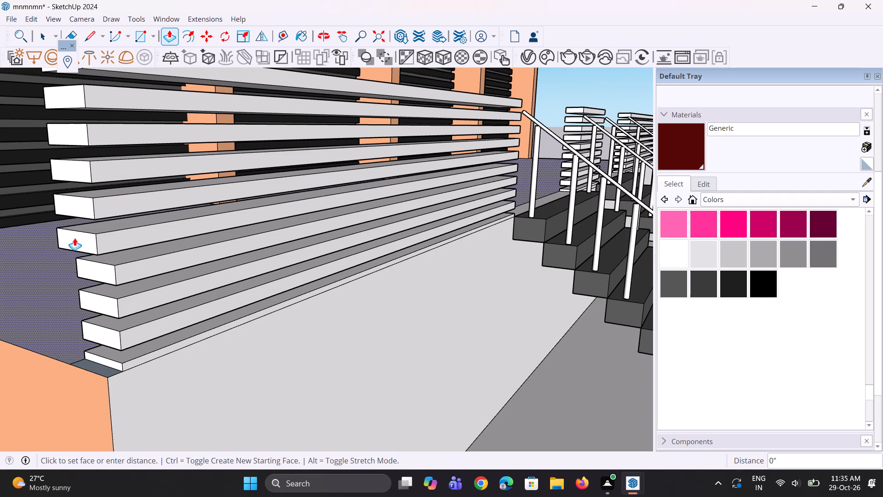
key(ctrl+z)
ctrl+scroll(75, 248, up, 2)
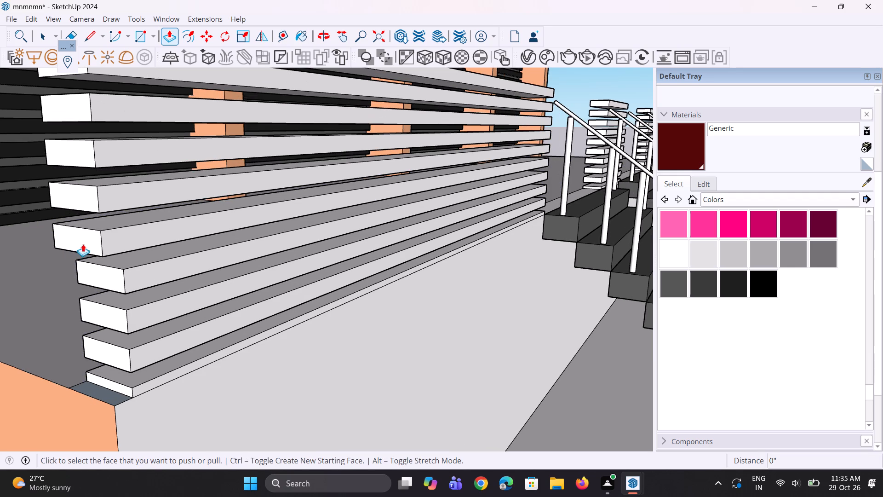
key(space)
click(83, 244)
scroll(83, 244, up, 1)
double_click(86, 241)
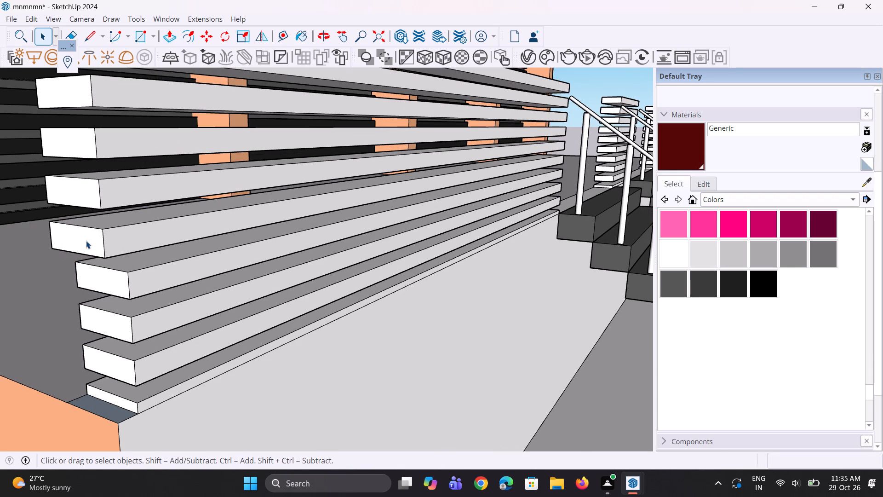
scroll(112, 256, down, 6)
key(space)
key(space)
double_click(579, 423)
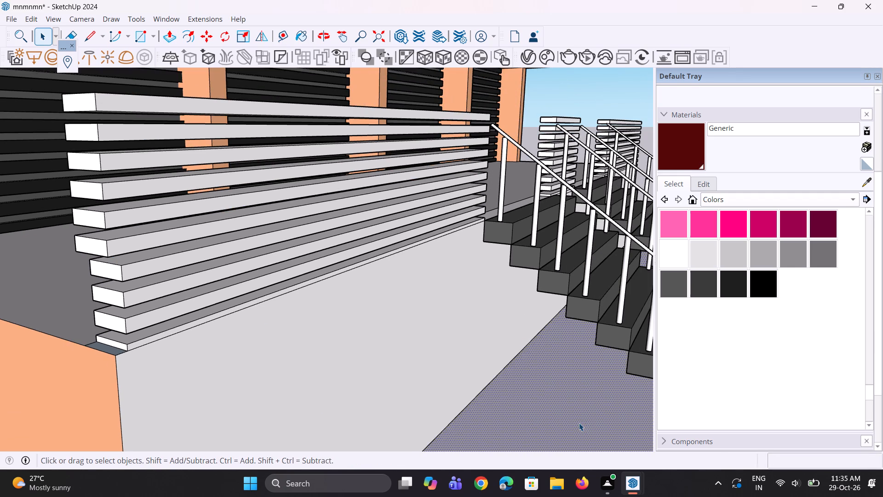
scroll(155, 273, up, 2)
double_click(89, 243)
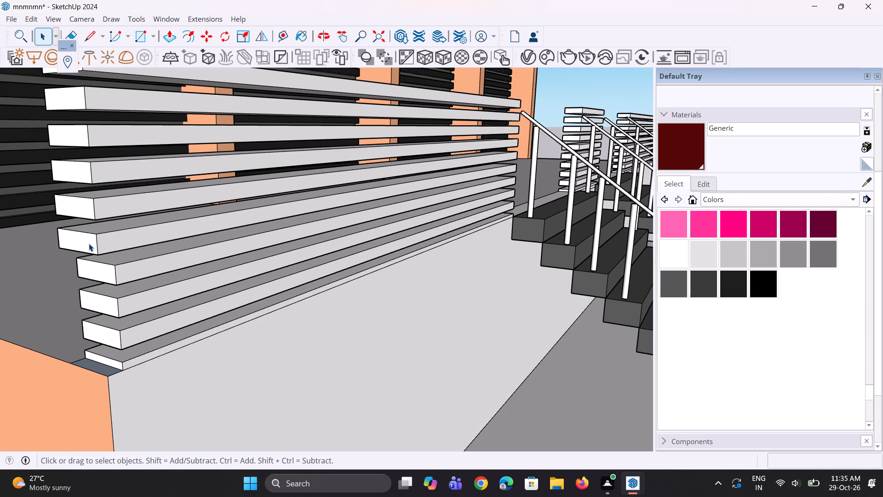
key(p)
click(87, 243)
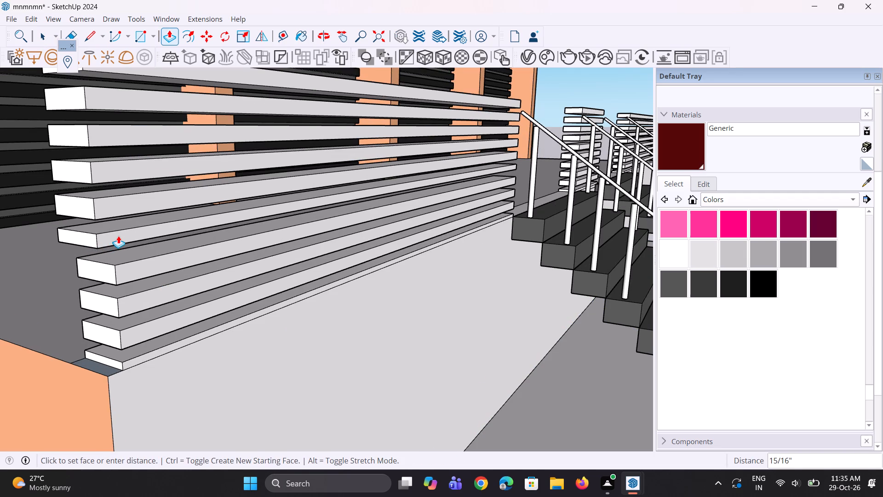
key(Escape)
Push the outer ends of the left parapet's six upper slats inward, flush with the shortened lower slats.
scroll(86, 245, up, 1)
middle_drag(86, 245, 105, 159)
click(84, 231)
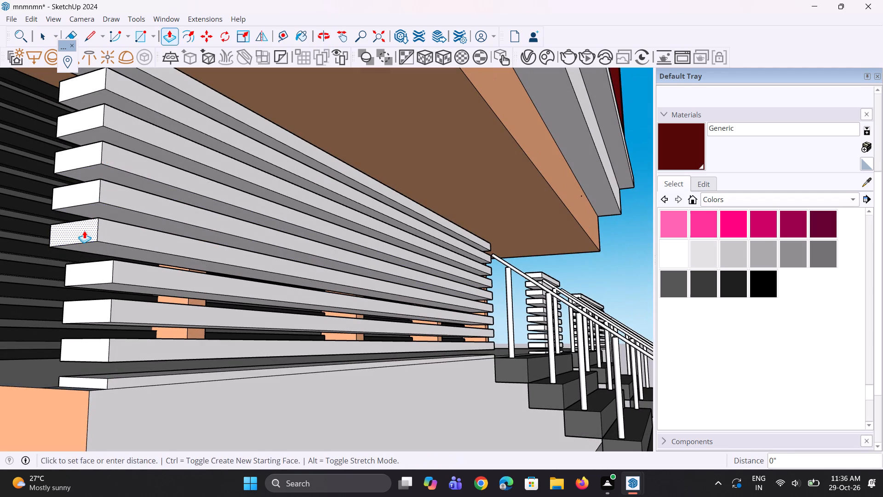
click(98, 269)
double_click(78, 193)
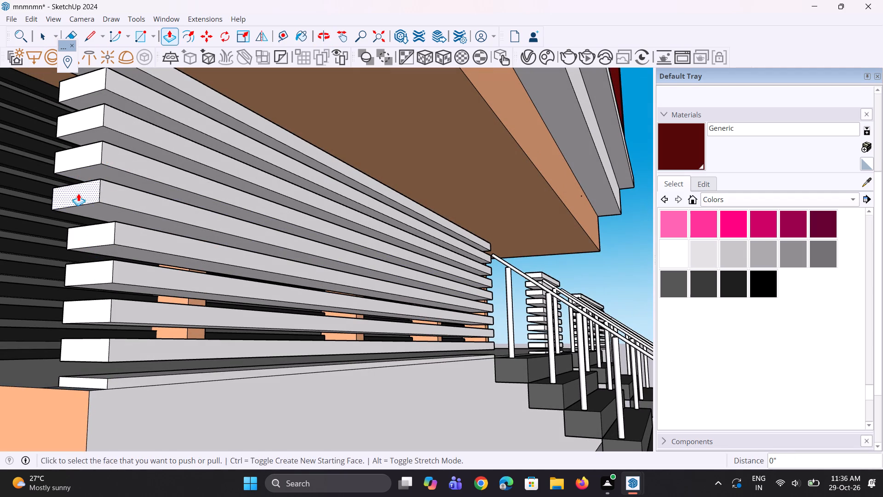
double_click(83, 156)
double_click(73, 124)
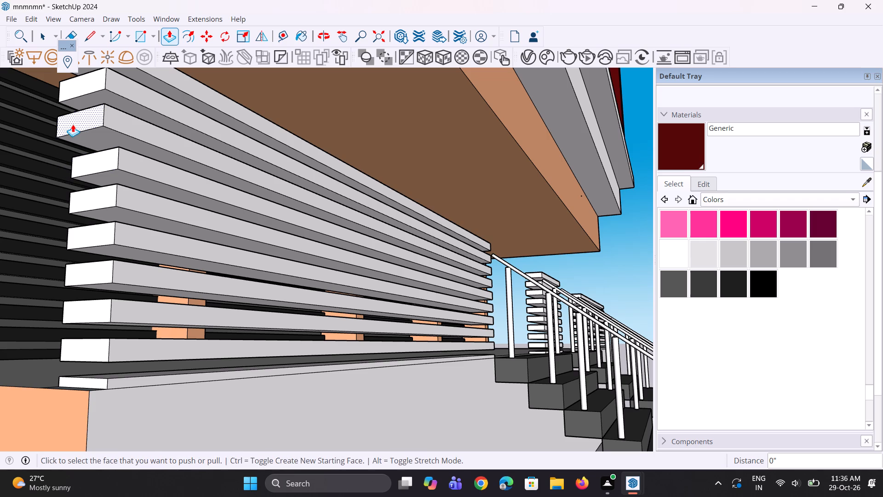
click(87, 92)
drag(87, 92, 87, 101)
scroll(106, 227, down, 5)
middle_drag(93, 206, 102, 239)
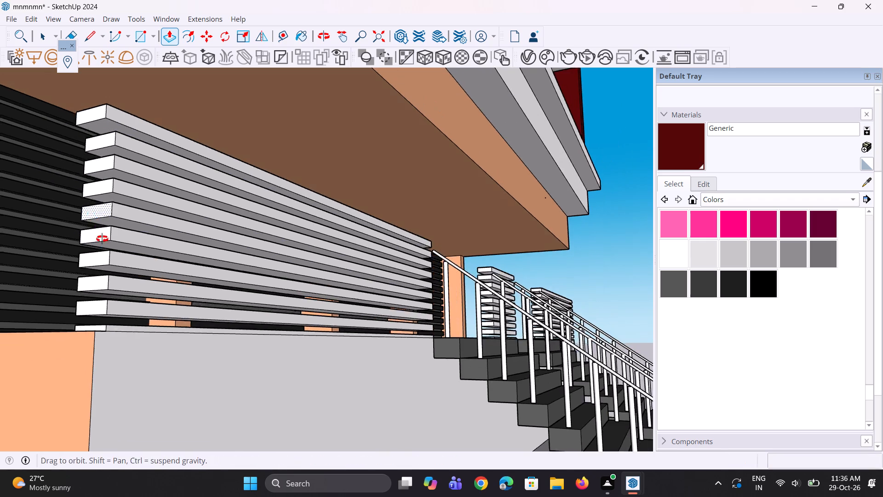
middle_drag(102, 239, 108, 254)
scroll(82, 167, up, 2)
double_click(85, 142)
scroll(90, 227, down, 6)
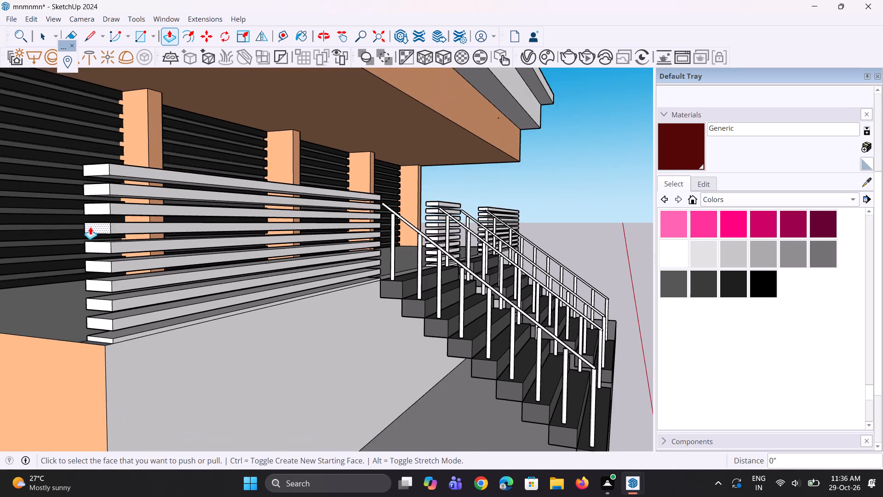
Pull the exposed ledge face at the left parapet's outer end up 3' 10 5/16" to the top slat as an end post.
middle_drag(120, 230, 94, 307)
scroll(67, 277, down, 6)
scroll(79, 395, up, 9)
middle_drag(81, 359, 80, 360)
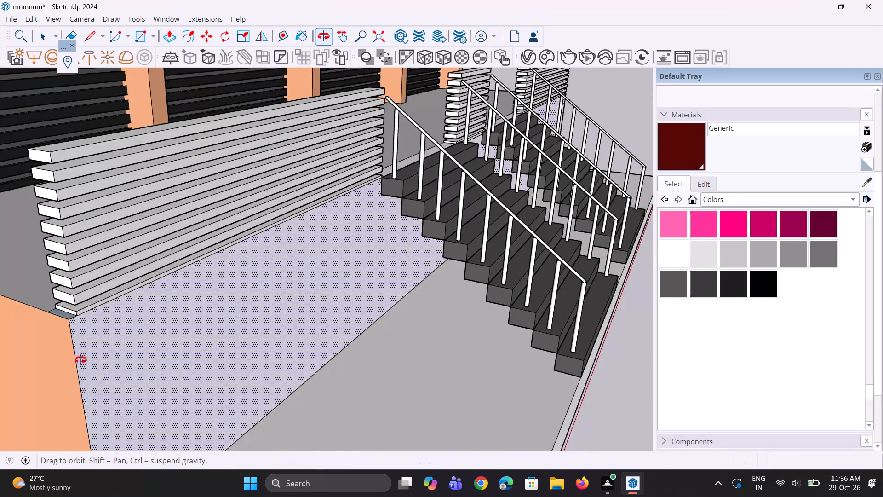
middle_drag(80, 360, 6, 378)
key(r)
scroll(84, 334, down, 2)
scroll(188, 339, down, 4)
scroll(63, 329, up, 4)
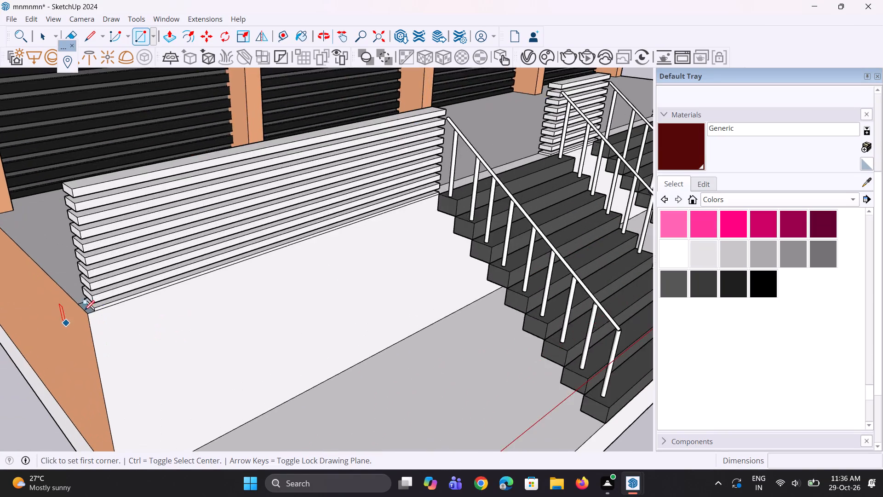
scroll(84, 311, up, 10)
key(p)
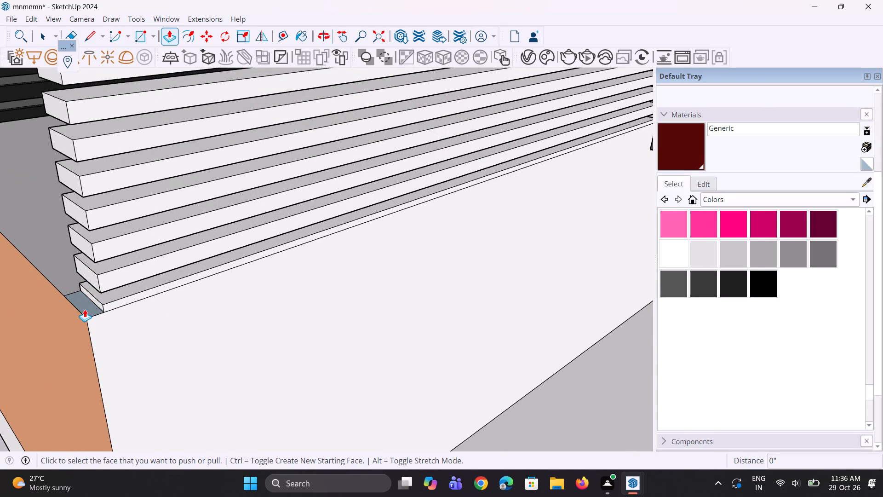
click(86, 307)
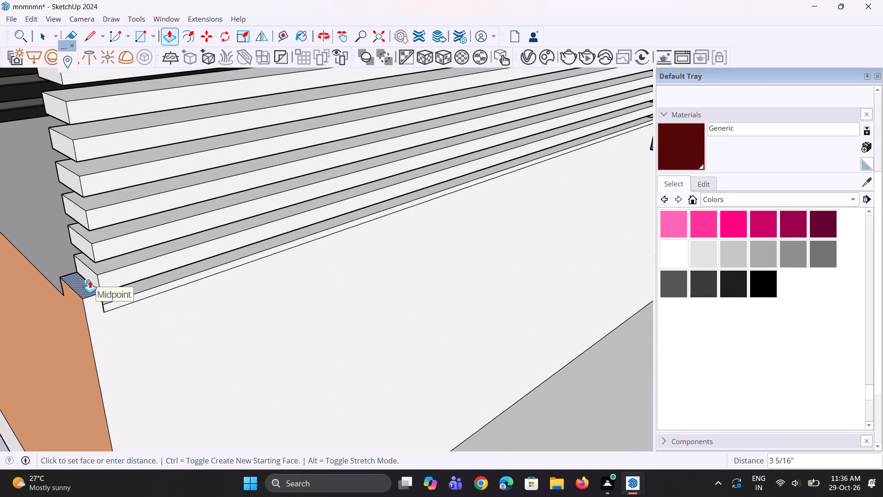
scroll(90, 280, down, 7)
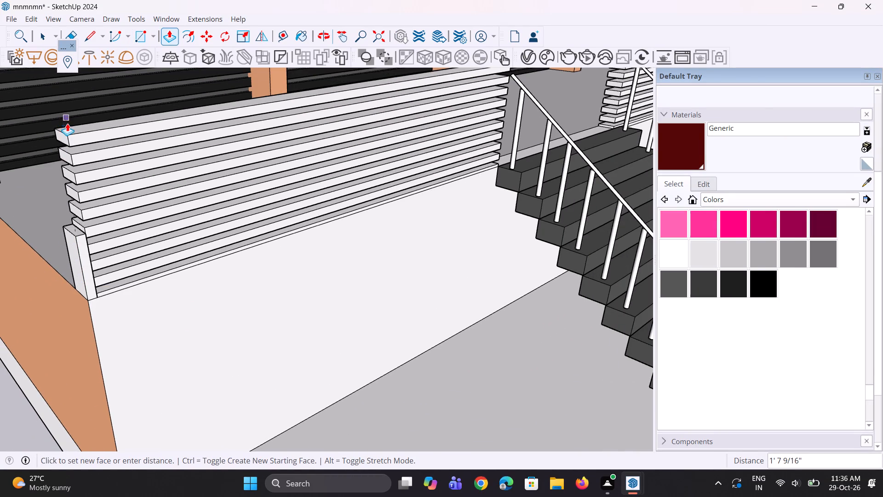
click(74, 134)
Push the outer end faces of the lowest four slats of the right parapet inward by about 4 1/8".
middle_drag(108, 173, 37, 207)
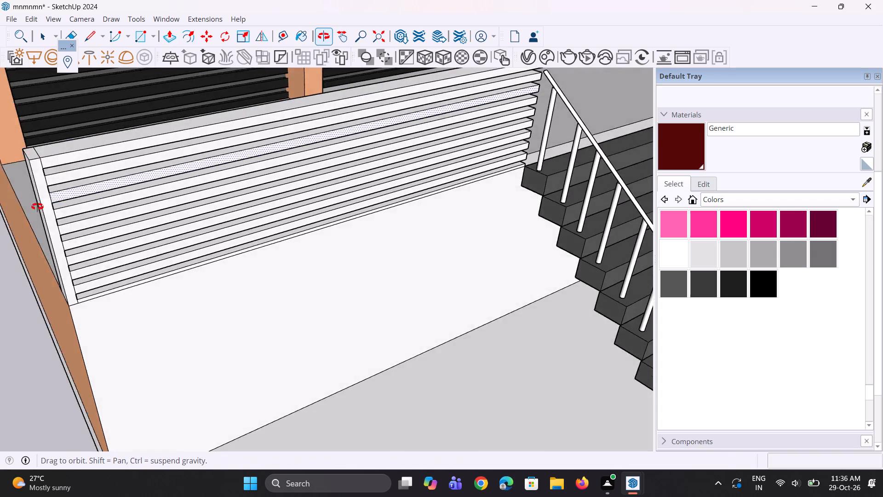
middle_drag(37, 207, 30, 209)
scroll(30, 229, down, 9)
middle_drag(195, 202, 114, 205)
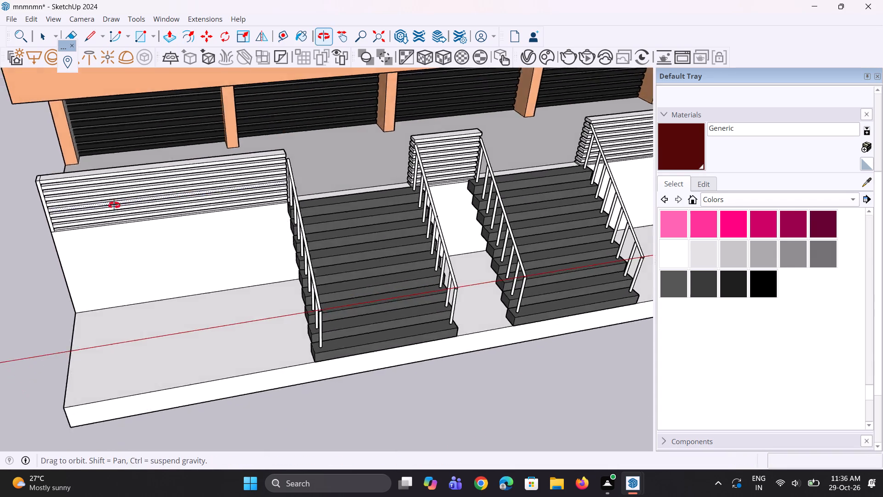
middle_drag(114, 205, 104, 205)
scroll(45, 228, down, 8)
middle_drag(406, 237, 86, 185)
scroll(399, 236, up, 1)
scroll(470, 306, up, 2)
scroll(379, 252, up, 11)
middle_drag(424, 278, 439, 297)
scroll(446, 297, up, 4)
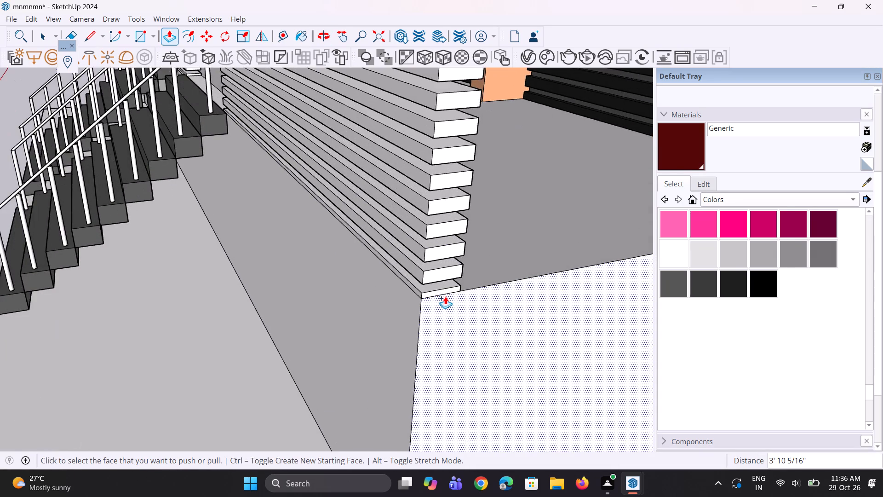
scroll(445, 296, up, 3)
click(445, 293)
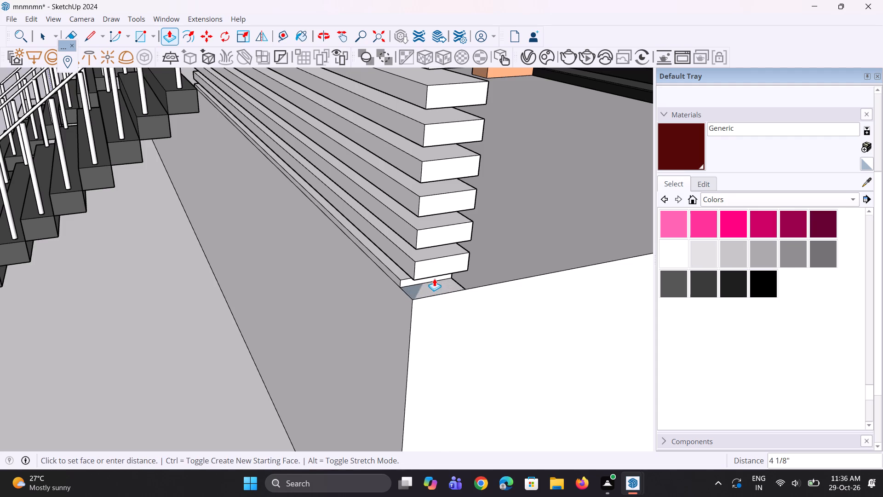
click(434, 278)
double_click(435, 264)
double_click(446, 235)
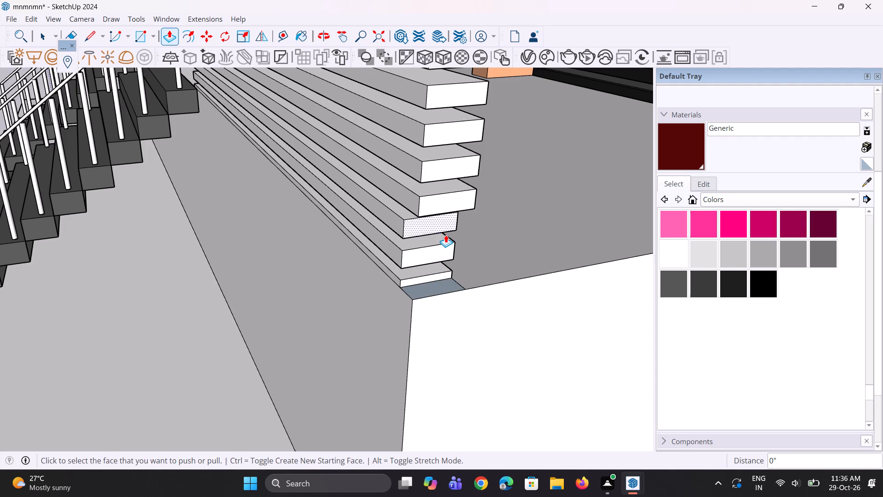
double_click(447, 208)
Push the outer ends of the right parapet's six remaining upper slats inward by the same distance.
scroll(416, 323, down, 9)
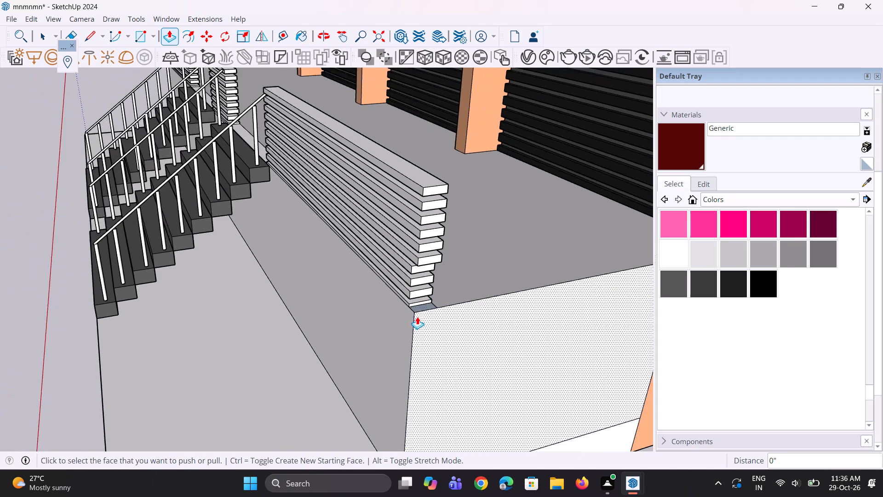
scroll(446, 254, up, 7)
double_click(422, 265)
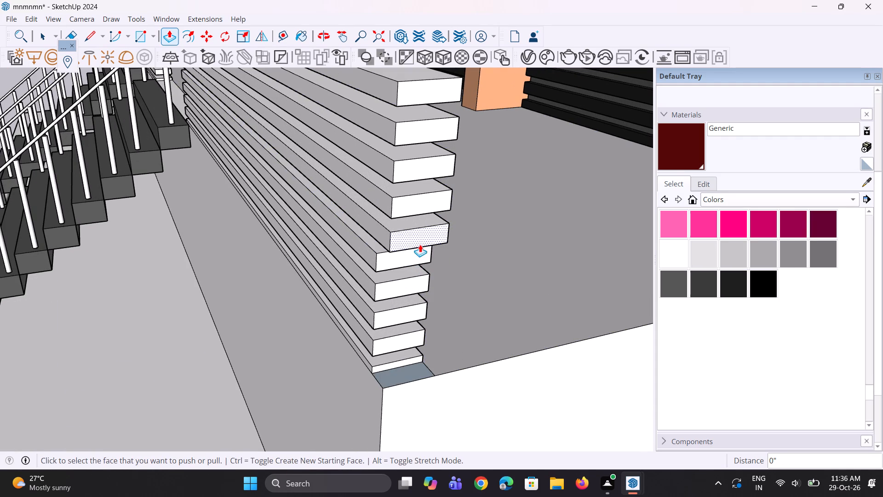
double_click(420, 241)
double_click(416, 205)
scroll(397, 349, down, 3)
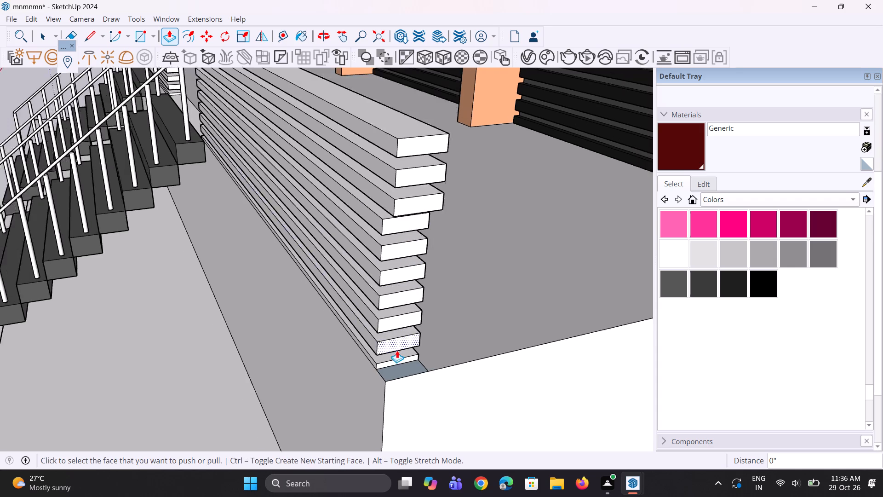
scroll(397, 350, down, 2)
scroll(433, 154, up, 2)
scroll(381, 319, up, 2)
double_click(384, 308)
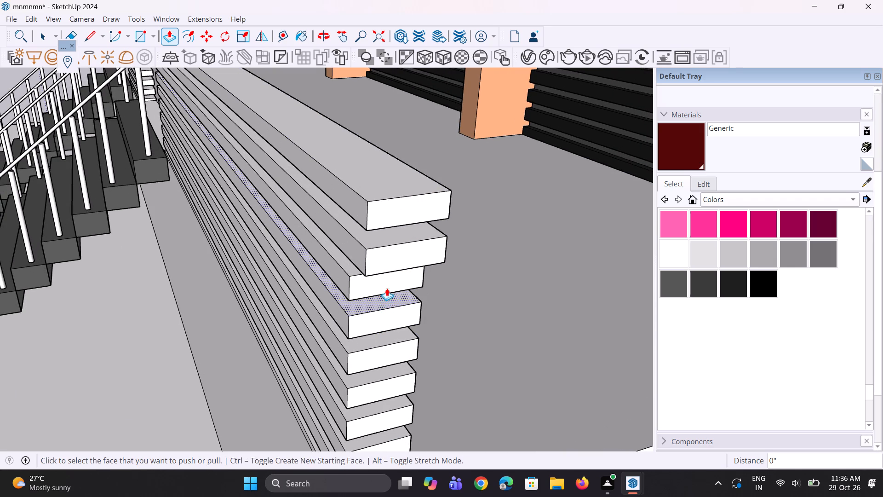
double_click(388, 261)
double_click(400, 214)
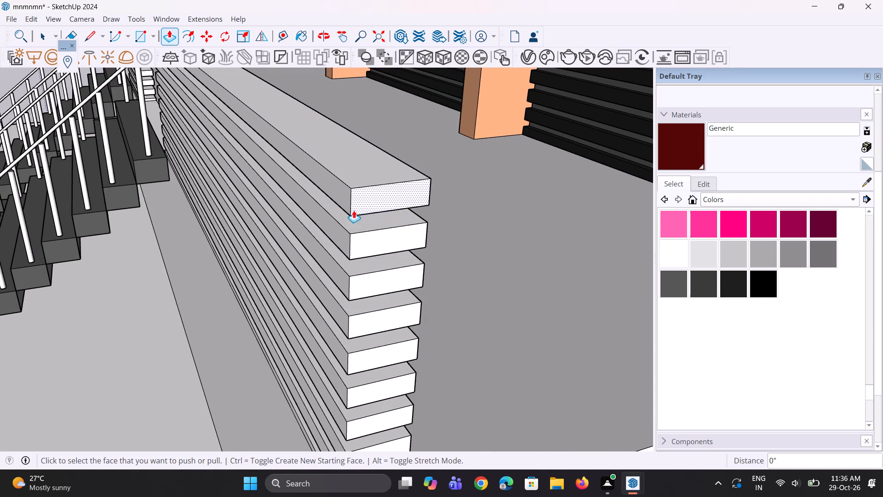
Pull the exposed ledge face at the right parapet's outer end up 3' 10 5/16" to the top slat as an end post.
scroll(354, 210, down, 5)
scroll(364, 398, up, 2)
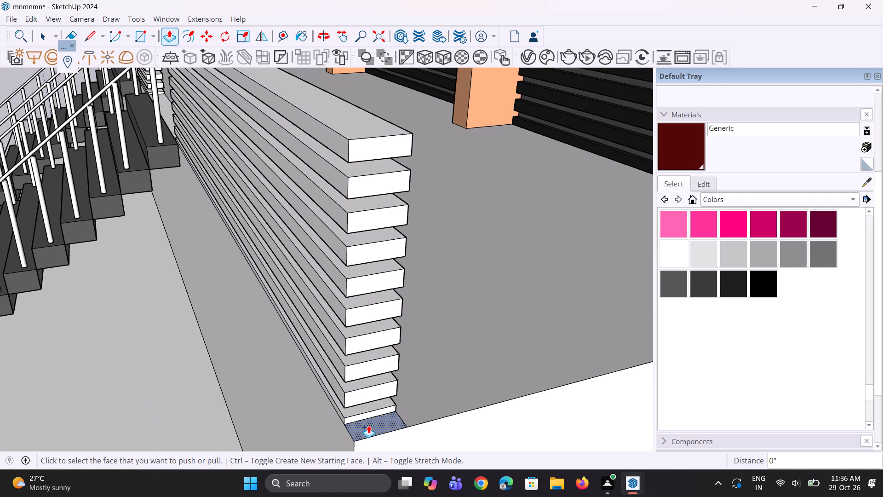
click(368, 425)
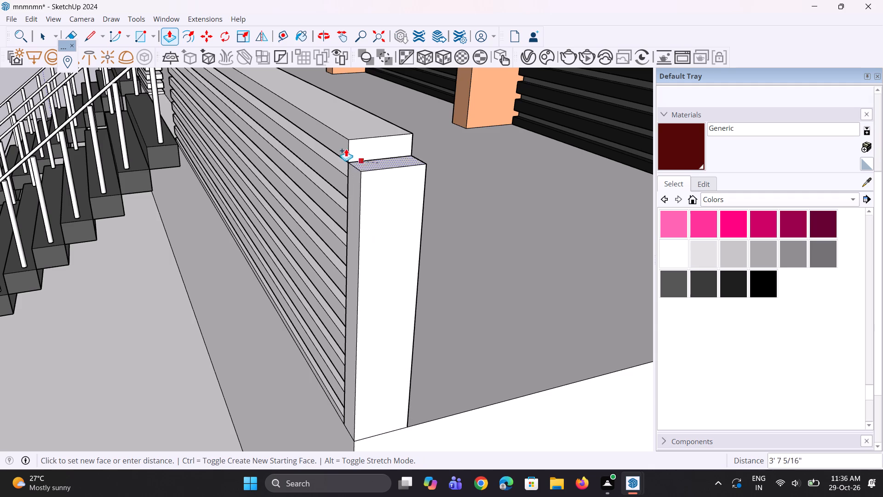
click(347, 141)
Push the stair-side end face of the right parapet's lowest slat inward by about 1 13/16".
middle_drag(370, 288, 614, 278)
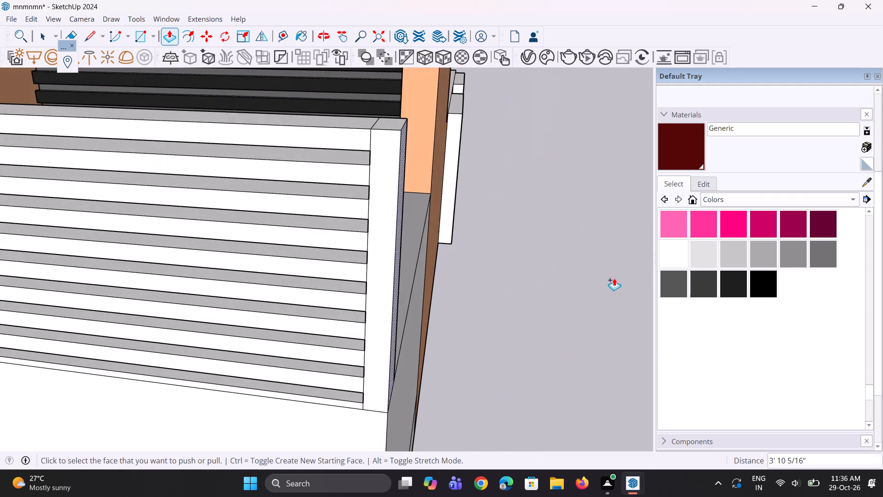
scroll(566, 340, down, 14)
middle_drag(397, 333, 483, 294)
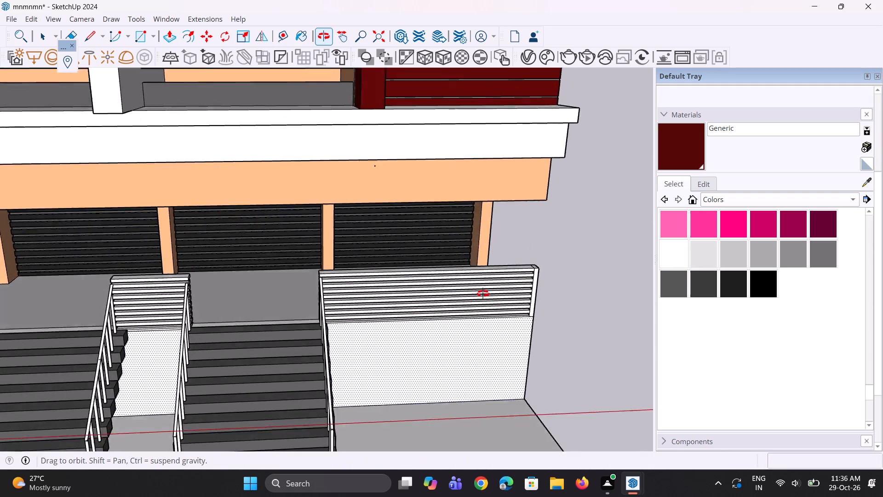
middle_drag(483, 294, 487, 286)
scroll(235, 310, up, 18)
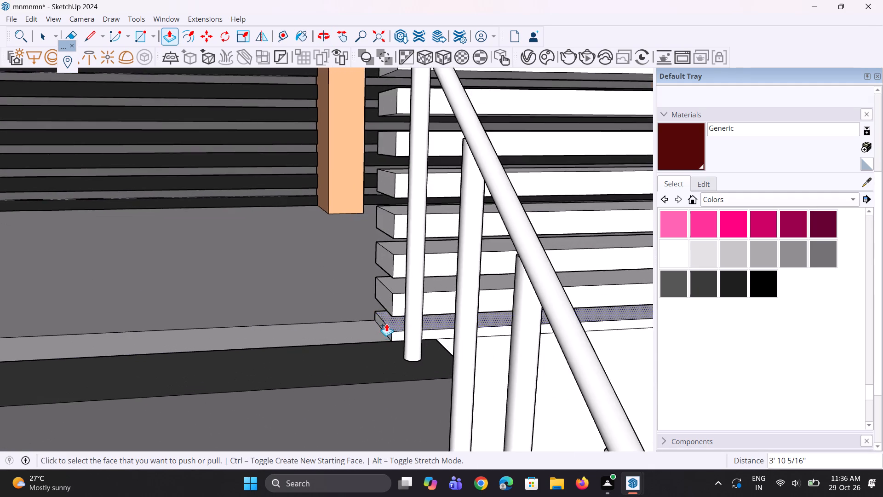
scroll(386, 324, up, 4)
click(386, 330)
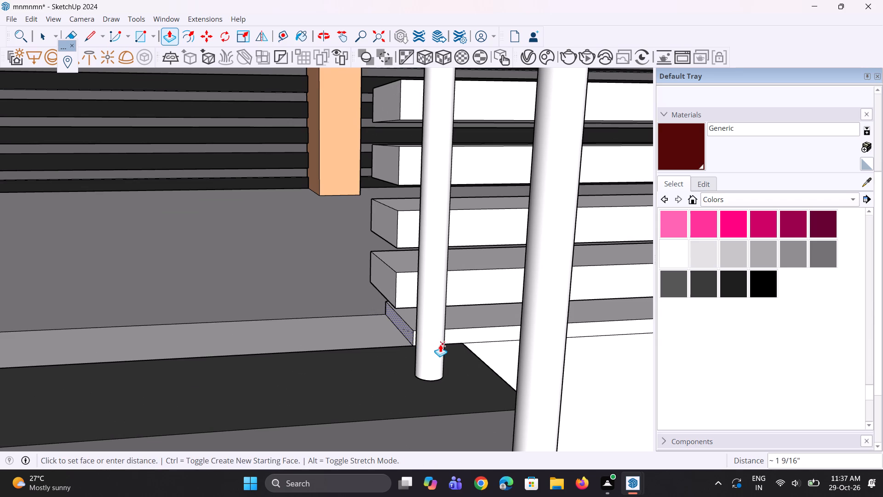
scroll(440, 344, up, 3)
middle_drag(452, 338, 309, 326)
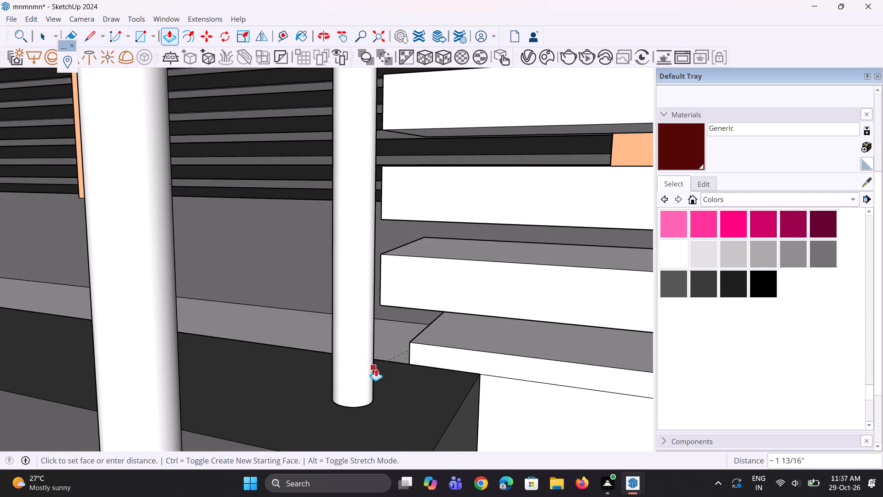
click(376, 369)
Push the stair-side ends of the next four slats above it inward by the same distance.
middle_drag(384, 292, 596, 334)
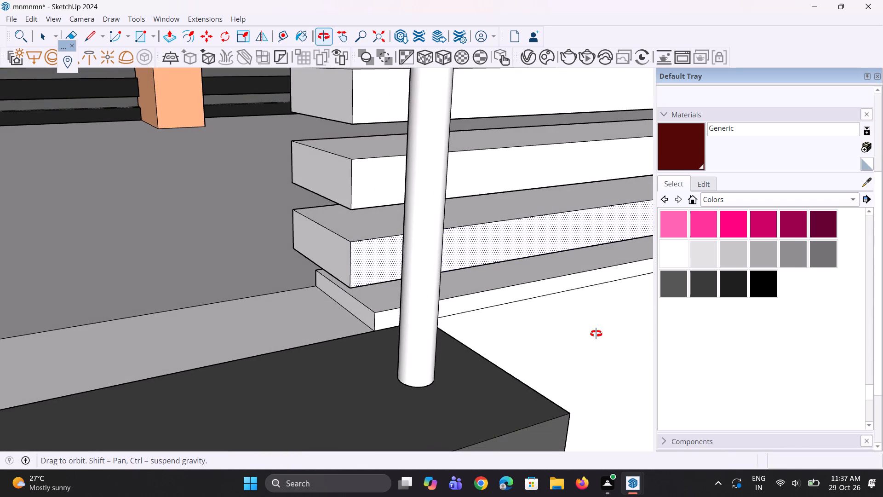
middle_drag(596, 334, 596, 334)
scroll(341, 283, up, 1)
double_click(349, 262)
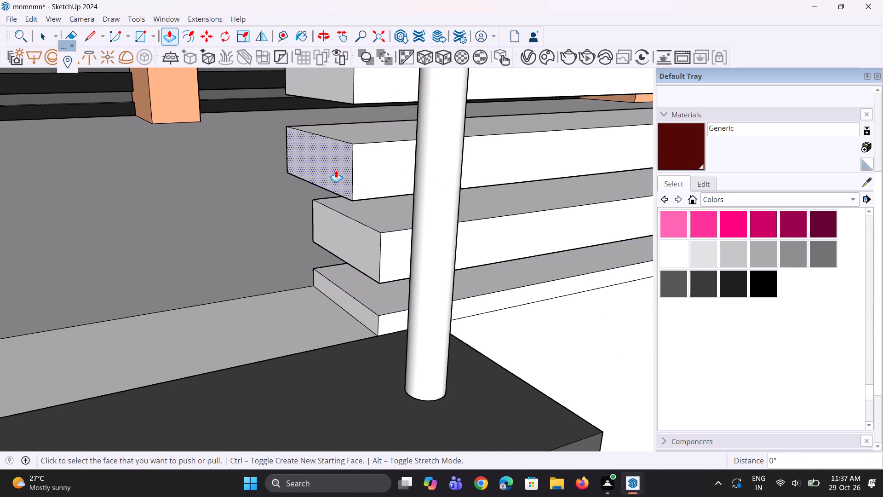
double_click(336, 170)
scroll(333, 347, down, 10)
scroll(335, 280, up, 3)
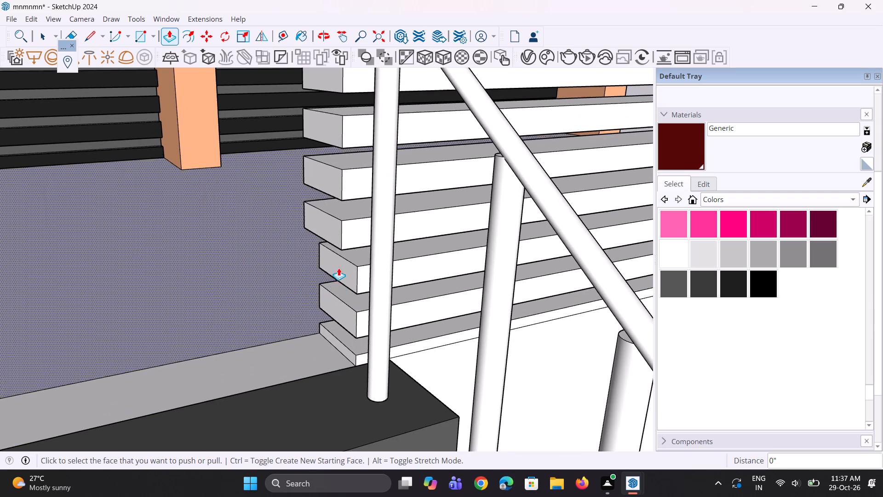
double_click(330, 224)
double_click(326, 184)
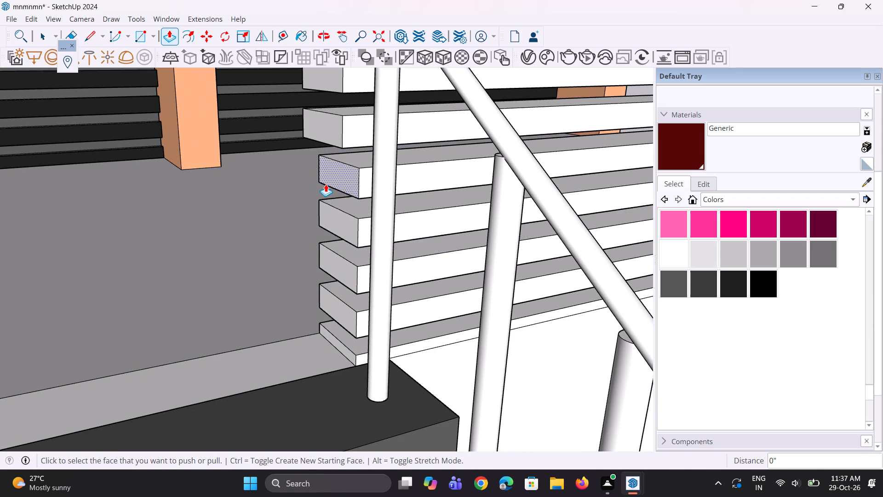
Push the stair-side ends of the right parapet's top five slats inward, flush with the shortened lower ones.
scroll(335, 349, down, 9)
scroll(310, 252, up, 4)
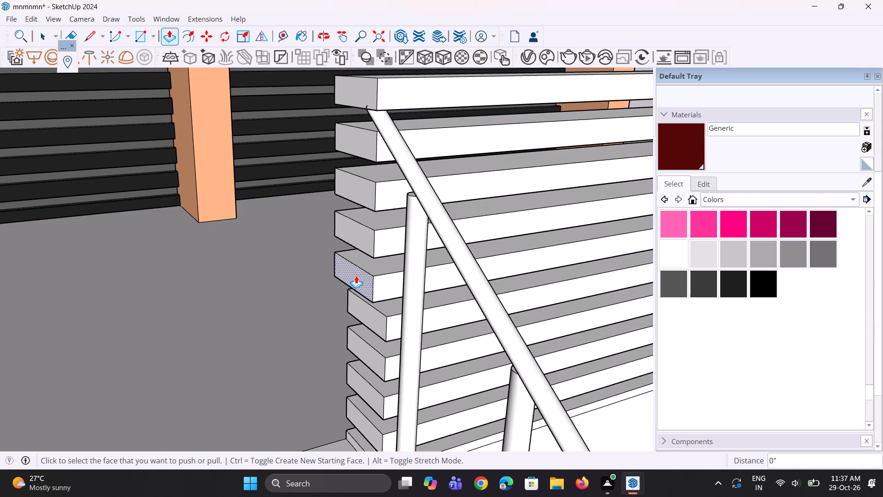
double_click(356, 276)
double_click(360, 241)
double_click(359, 200)
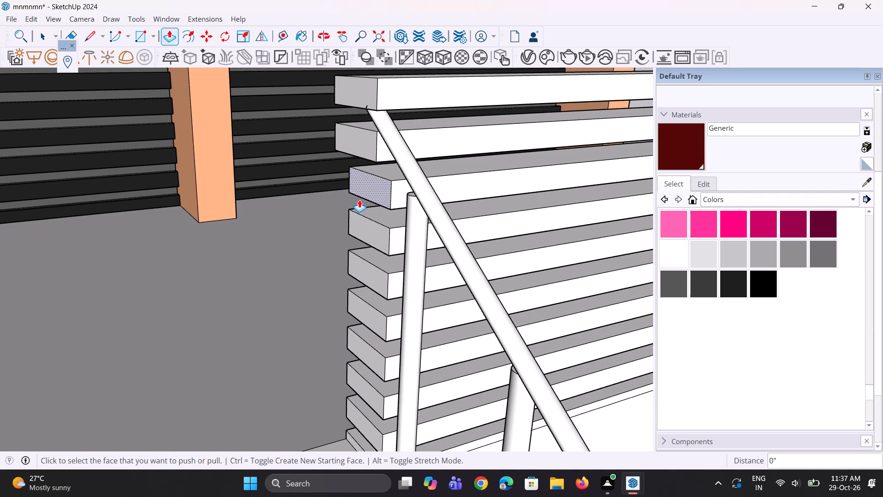
double_click(362, 153)
click(359, 103)
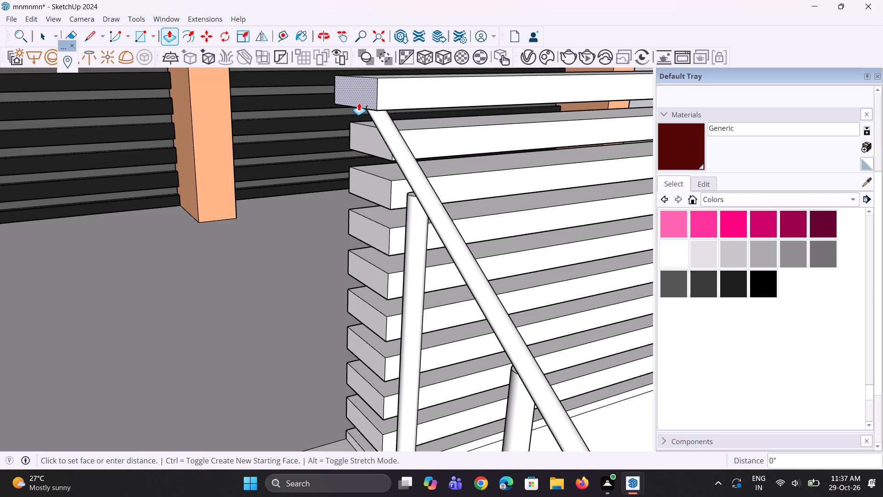
click(359, 103)
Draw a rectangle about 3 5/16" by 9 3/16" on the ledge against the stair-side end of the right parapet's lowest slat.
scroll(355, 125, down, 9)
middle_drag(334, 304, 339, 314)
scroll(334, 306, up, 3)
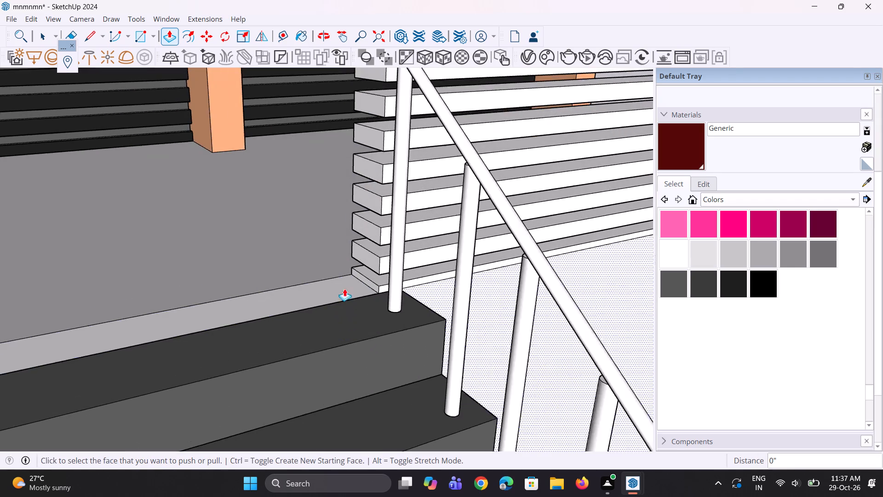
scroll(344, 289, up, 4)
key(r)
scroll(363, 263, up, 2)
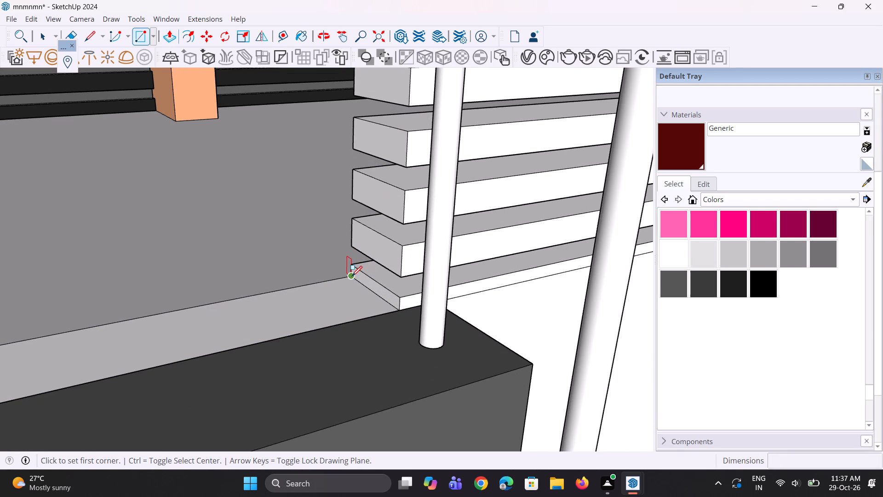
click(352, 276)
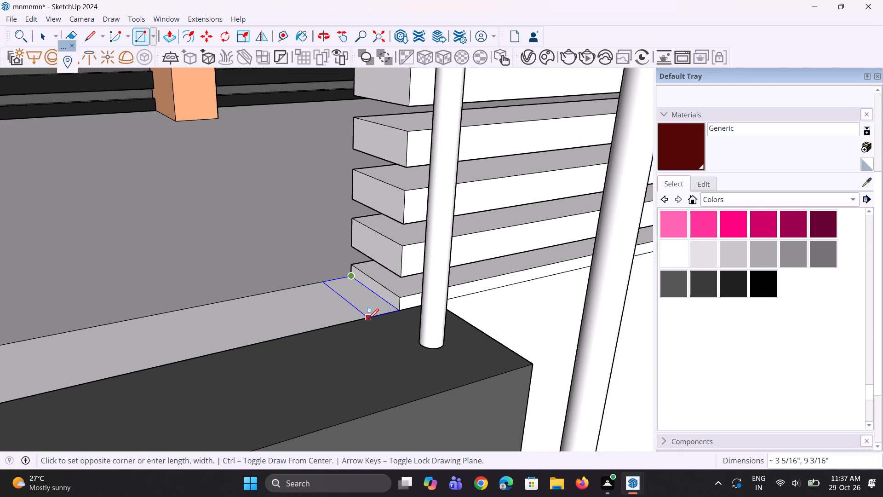
click(368, 319)
Pull the small ledge rectangle up 3' 10 5/16" to the top slat as the right parapet's stair-side end post.
key(p)
click(377, 297)
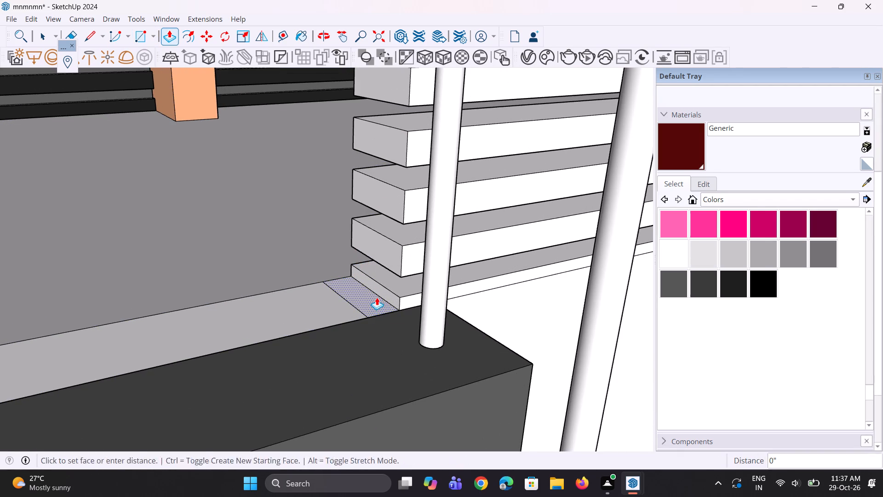
scroll(379, 243, down, 9)
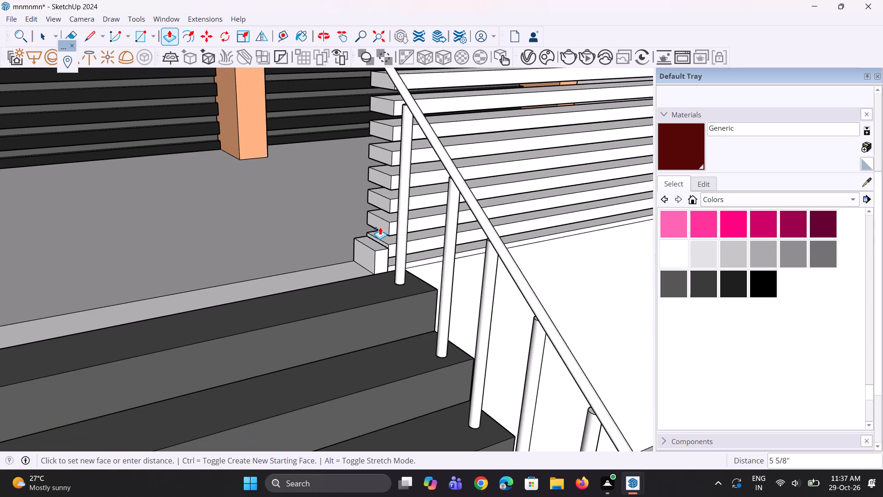
scroll(380, 213, down, 5)
click(400, 115)
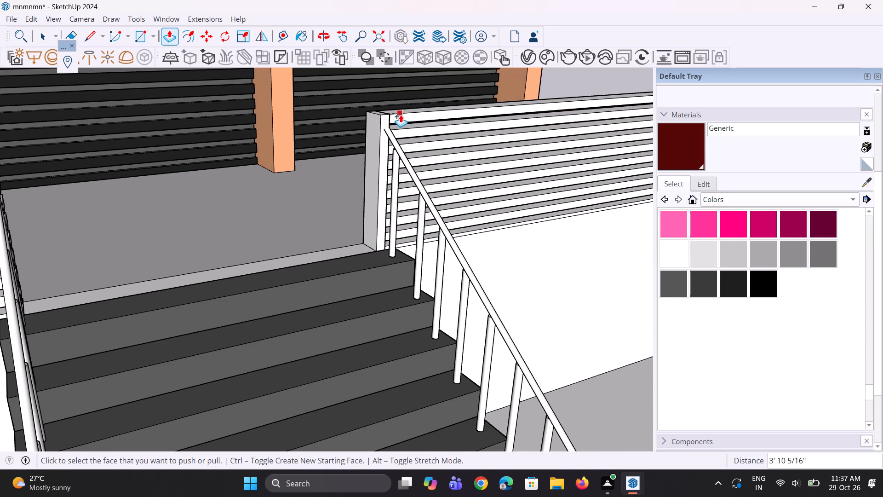
Push the stair-facing side of the new end post inward by about 1 1/2" to make it thinner.
scroll(396, 250, up, 1)
middle_drag(396, 250, 339, 250)
scroll(369, 208, up, 2)
click(389, 201)
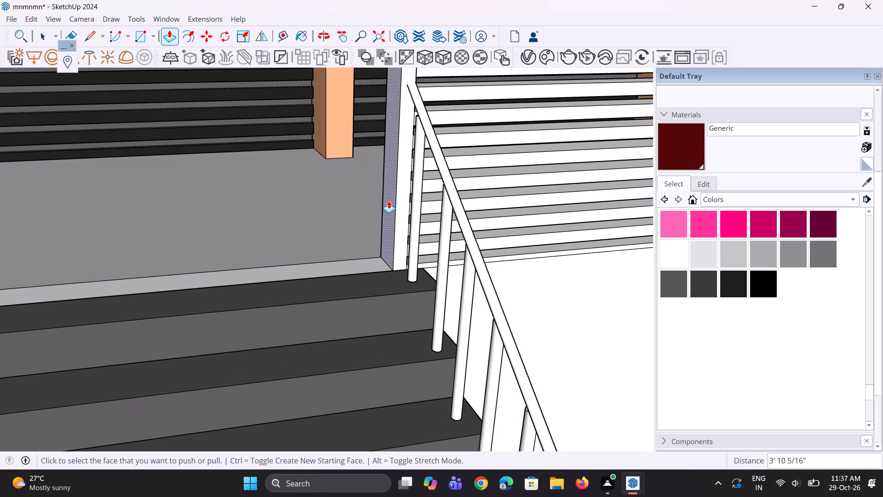
click(409, 241)
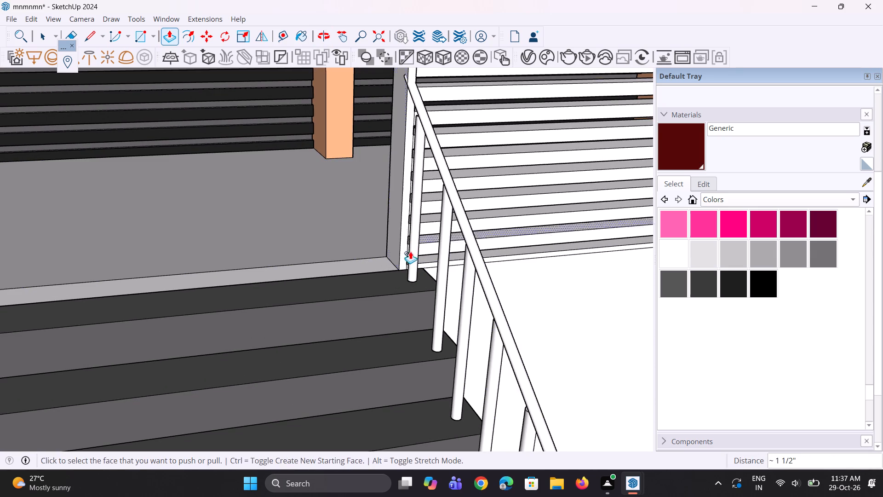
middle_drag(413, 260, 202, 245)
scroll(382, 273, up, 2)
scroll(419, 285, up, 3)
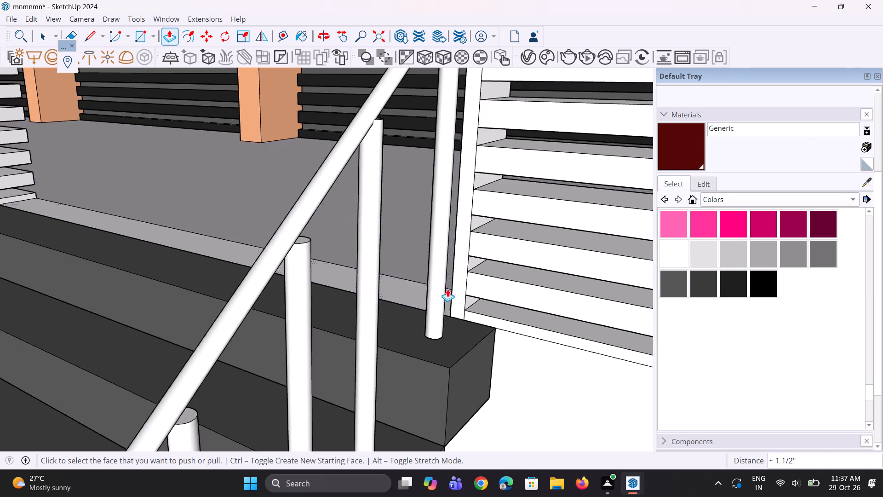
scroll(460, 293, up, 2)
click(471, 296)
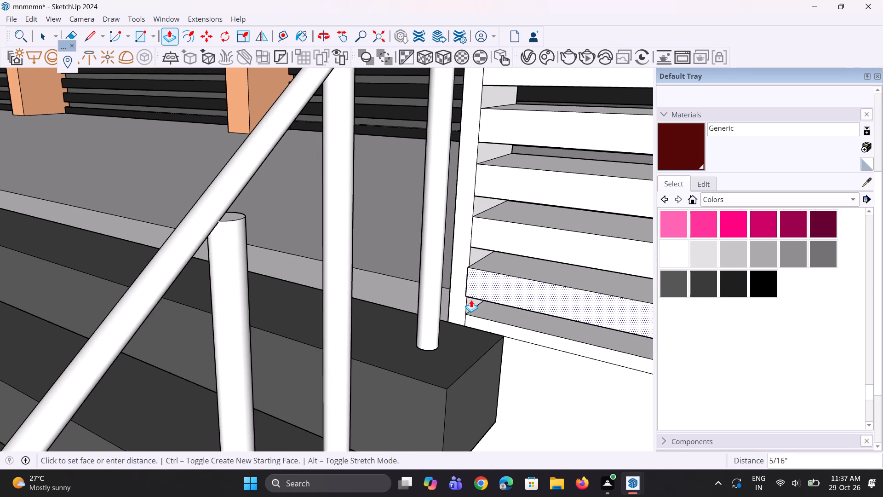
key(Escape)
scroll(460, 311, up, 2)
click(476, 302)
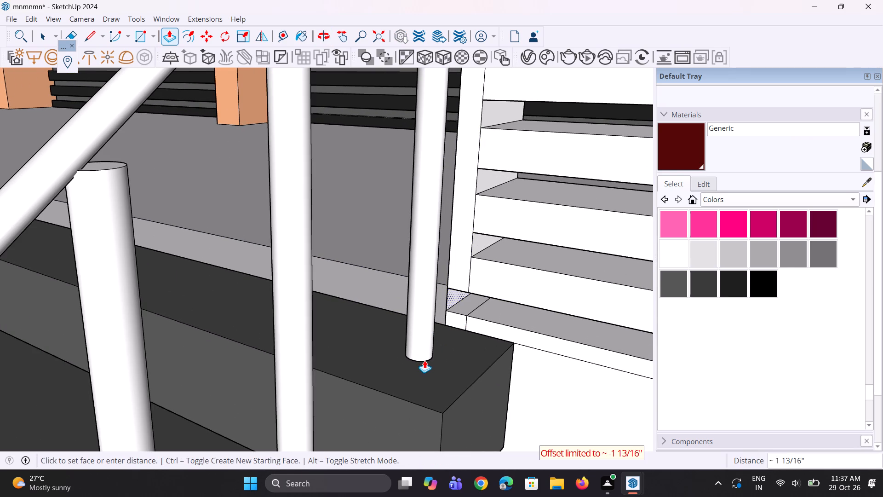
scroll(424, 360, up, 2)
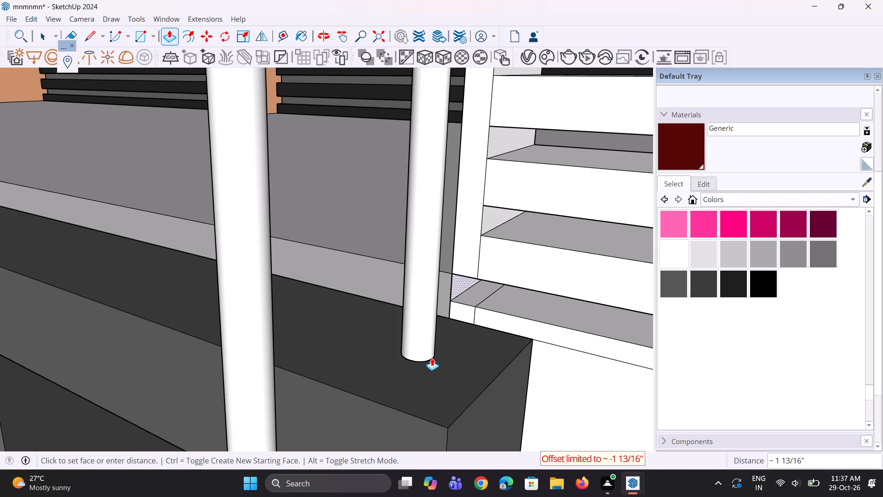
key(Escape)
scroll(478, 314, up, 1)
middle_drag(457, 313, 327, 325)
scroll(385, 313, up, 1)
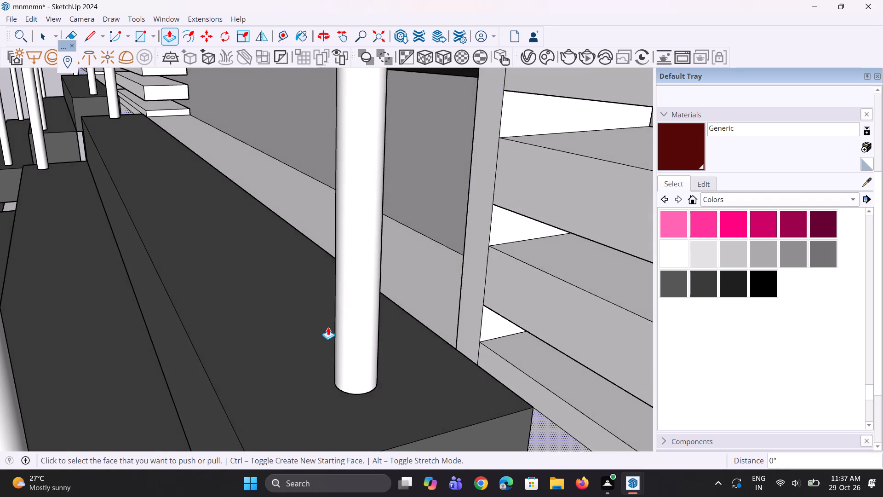
Pull the stair-facing side of the right parapet's end post back out by 1".
scroll(328, 327, down, 5)
middle_drag(309, 324, 521, 302)
scroll(523, 300, down, 10)
middle_drag(399, 305, 572, 274)
scroll(406, 224, up, 2)
click(406, 224)
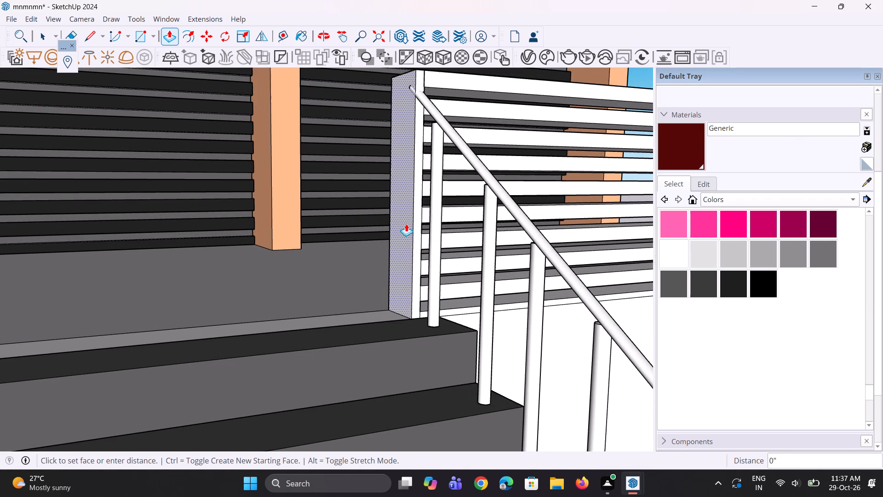
click(401, 224)
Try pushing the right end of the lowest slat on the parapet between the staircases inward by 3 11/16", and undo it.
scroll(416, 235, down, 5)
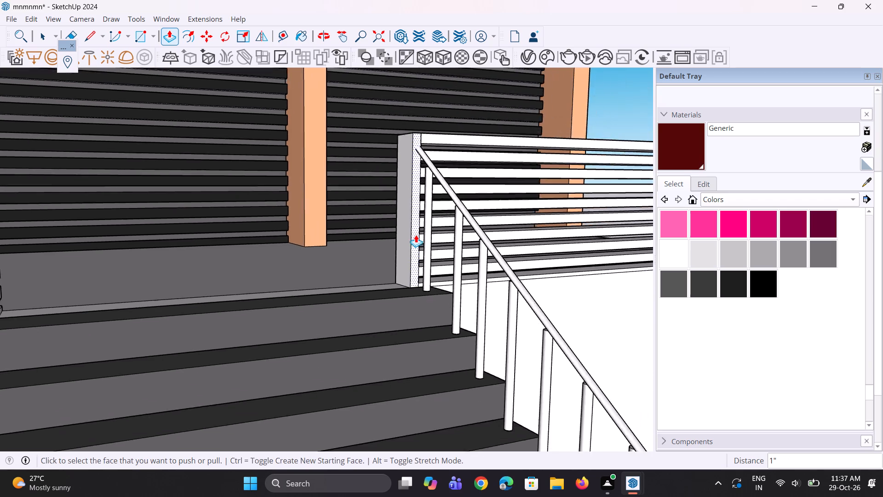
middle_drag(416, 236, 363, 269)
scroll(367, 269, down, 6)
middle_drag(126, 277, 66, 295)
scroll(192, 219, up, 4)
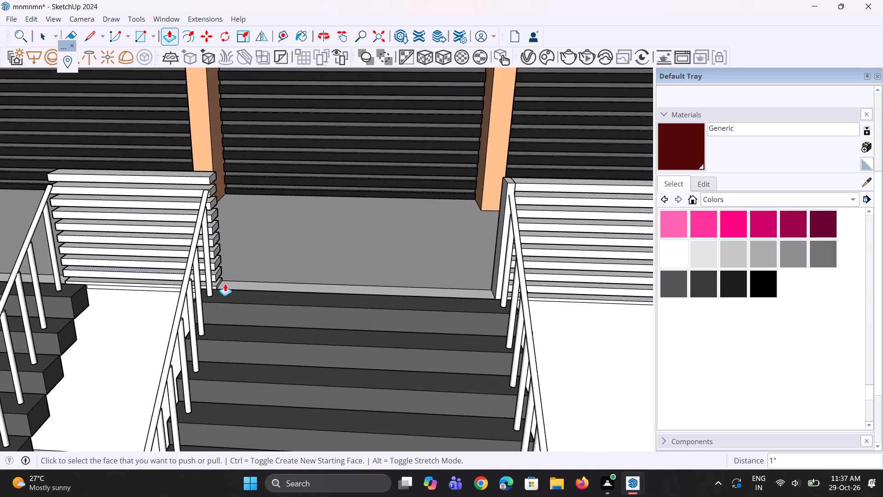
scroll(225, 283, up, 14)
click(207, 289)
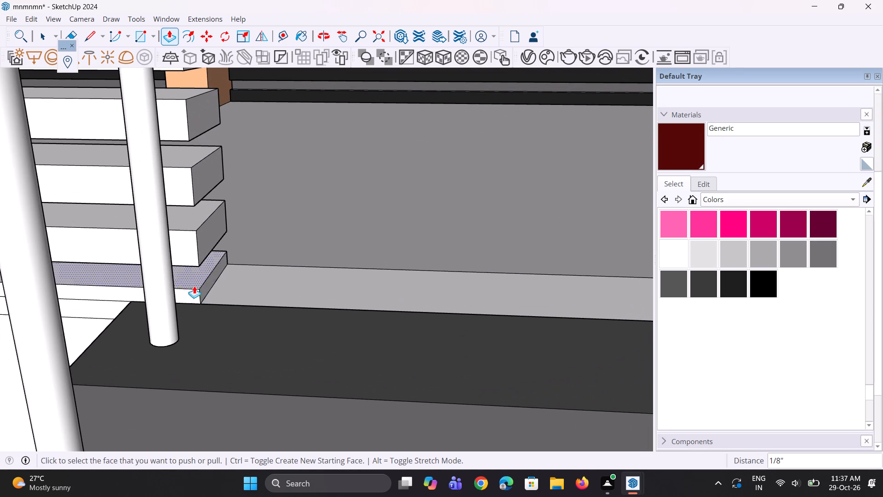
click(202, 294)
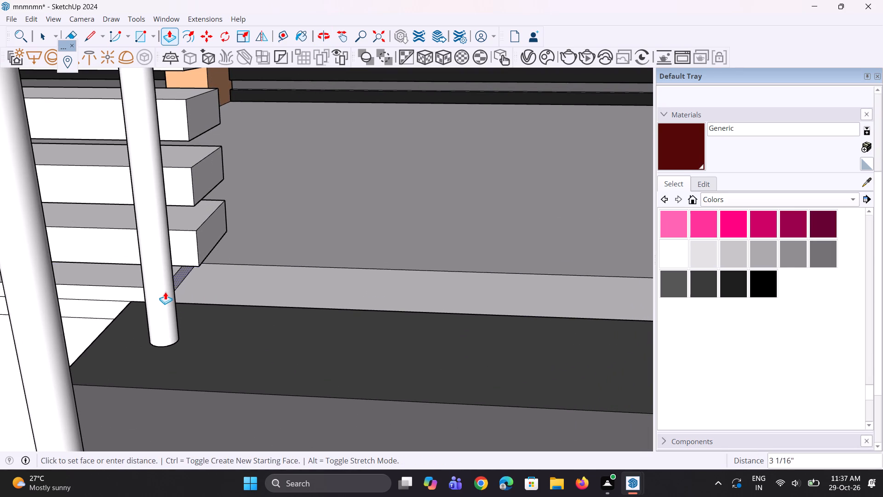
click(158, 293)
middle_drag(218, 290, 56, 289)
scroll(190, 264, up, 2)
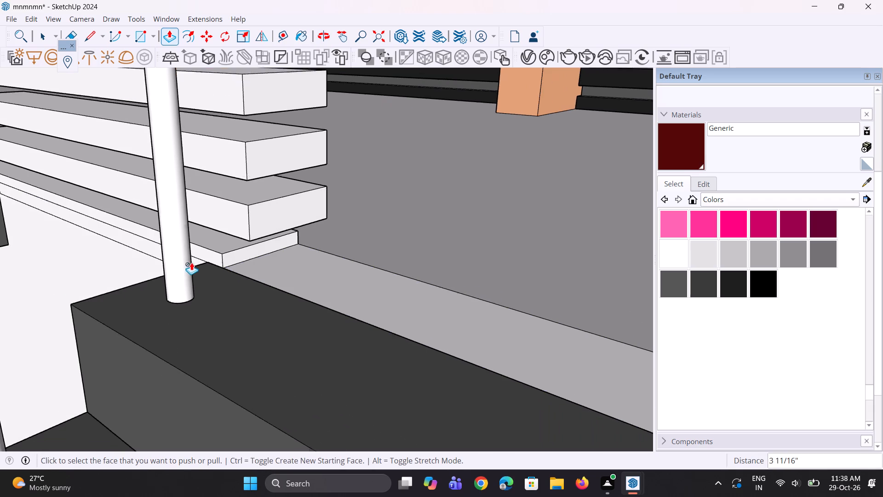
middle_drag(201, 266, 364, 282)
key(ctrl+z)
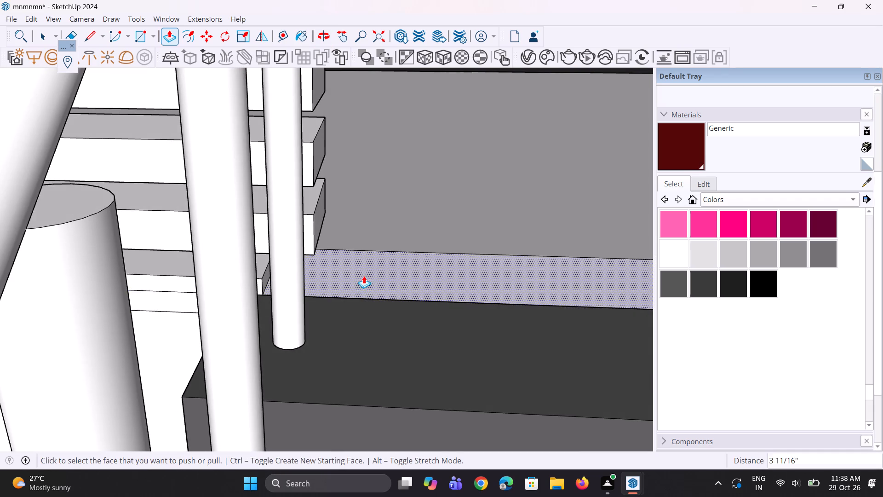
Push the right end of the lowest slat on the parapet between the staircases inward by 4 1/16".
ctrl+scroll(364, 276, up, 2)
scroll(307, 269, up, 2)
click(300, 288)
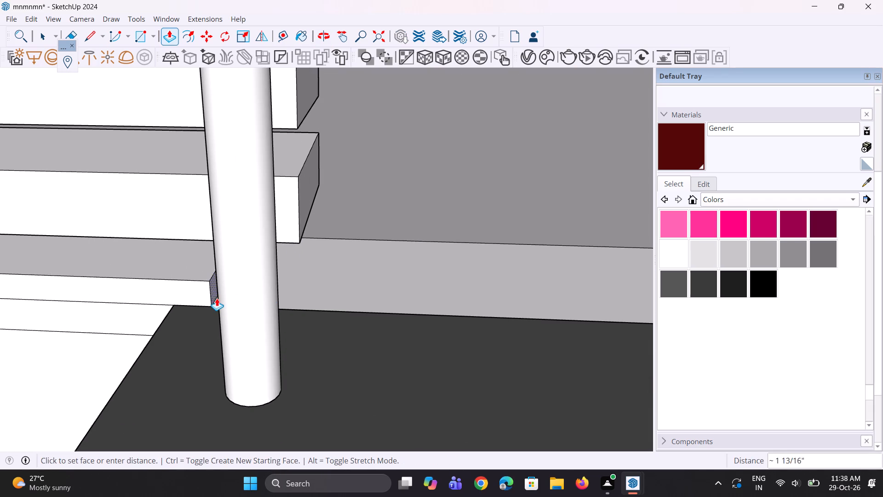
click(214, 298)
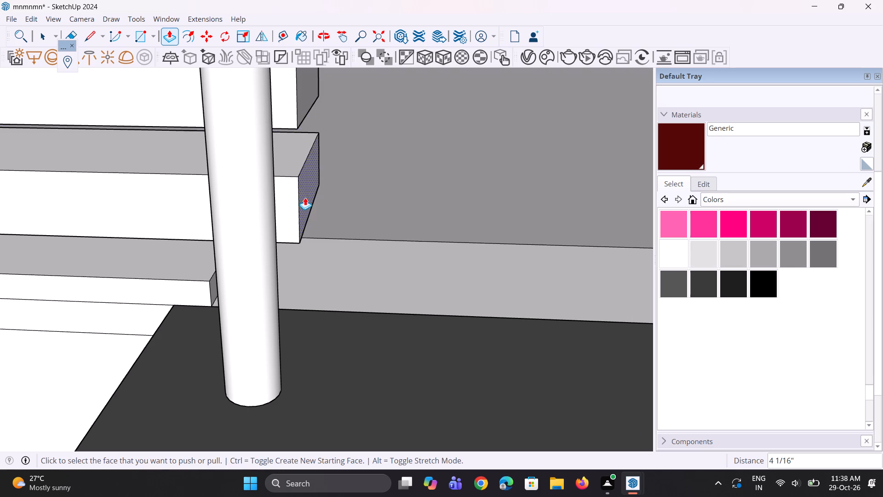
Repeat the 4 1/16" inward push on the right ends of the next five slats above the lowest one.
double_click(300, 195)
scroll(228, 315, down, 9)
middle_drag(244, 248, 190, 254)
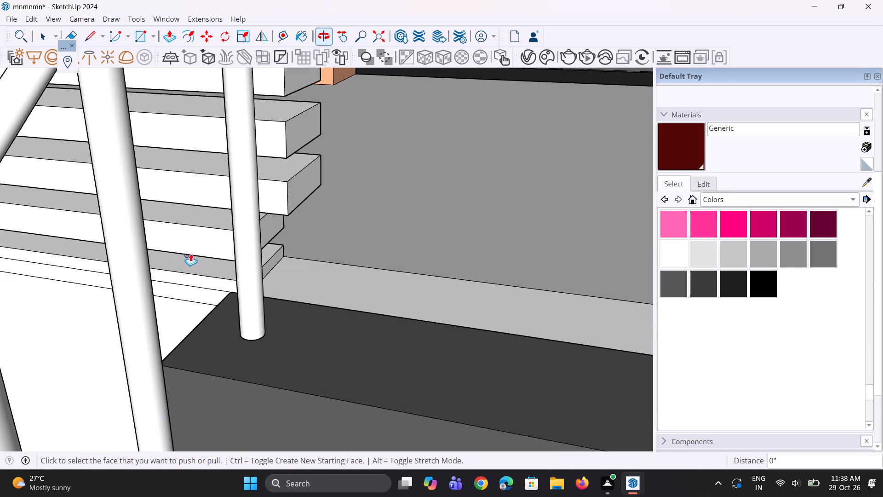
double_click(308, 198)
scroll(215, 326, down, 9)
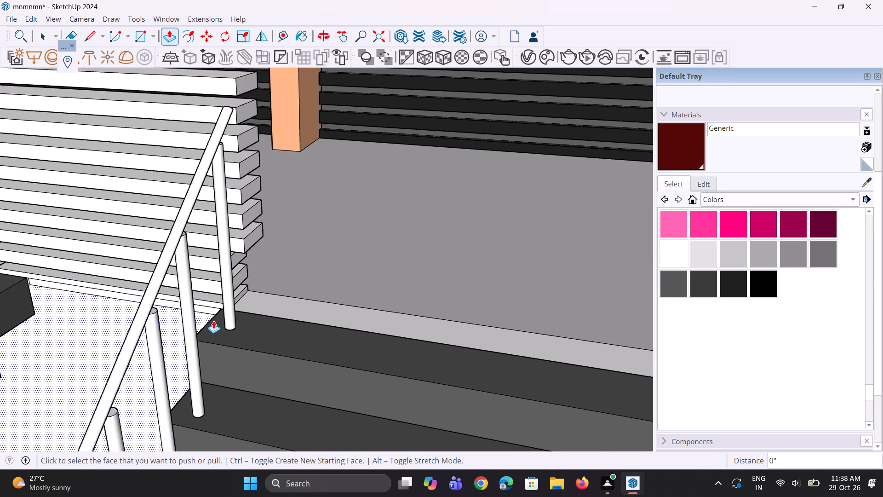
scroll(241, 243, up, 2)
double_click(252, 243)
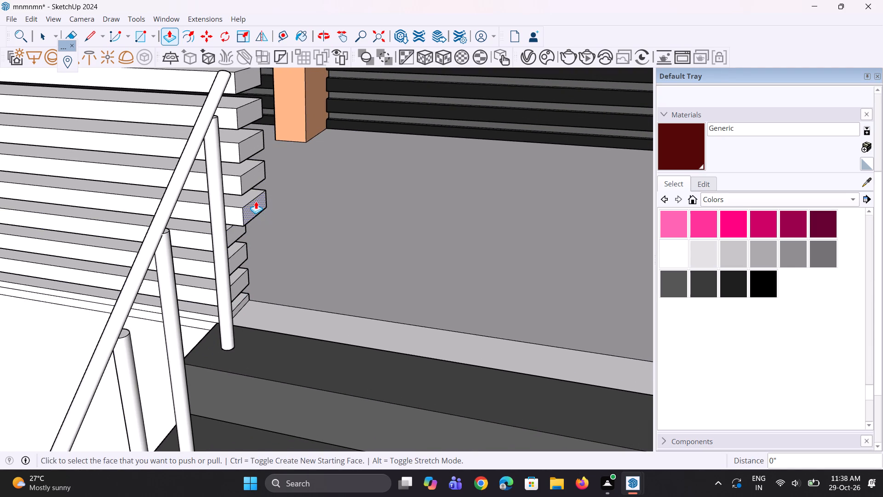
double_click(256, 205)
double_click(252, 182)
Repeat the 4 1/16" inward push on the right ends of the top four slats of the middle parapet.
scroll(200, 326, down, 2)
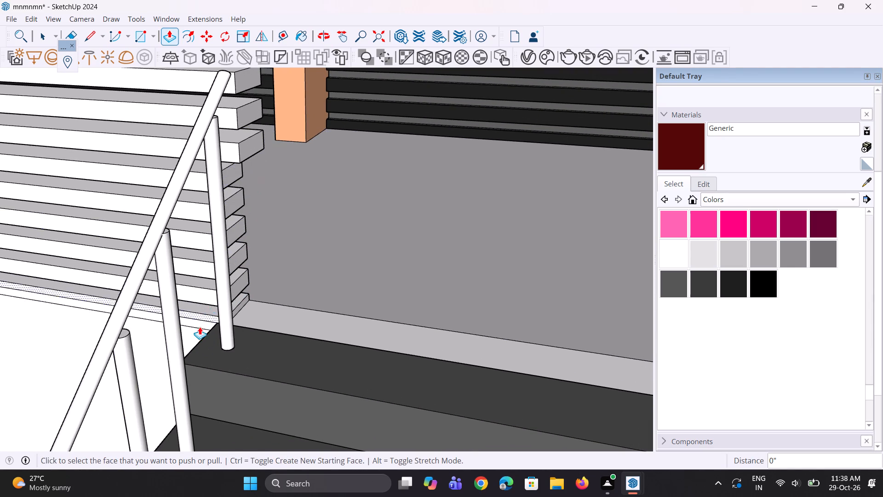
scroll(200, 327, down, 7)
scroll(240, 213, up, 4)
scroll(205, 248, up, 3)
double_click(191, 311)
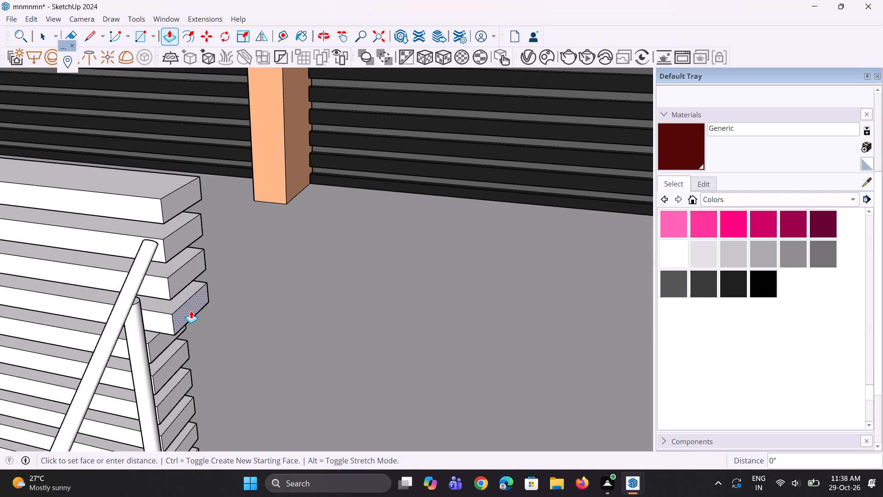
double_click(188, 279)
double_click(185, 234)
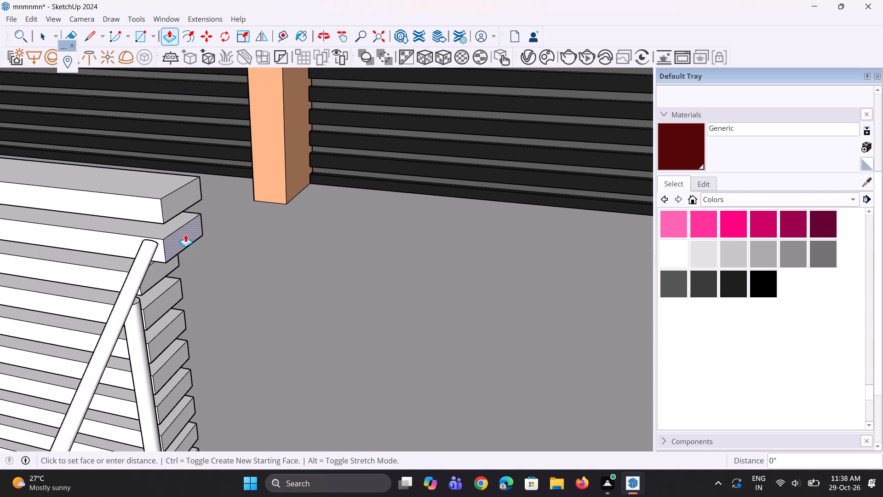
double_click(177, 193)
Draw a rectangle of about 5" by 10" on the ledge against the right end of the middle parapet's lowest slat.
scroll(152, 249, down, 6)
middle_drag(171, 345, 168, 348)
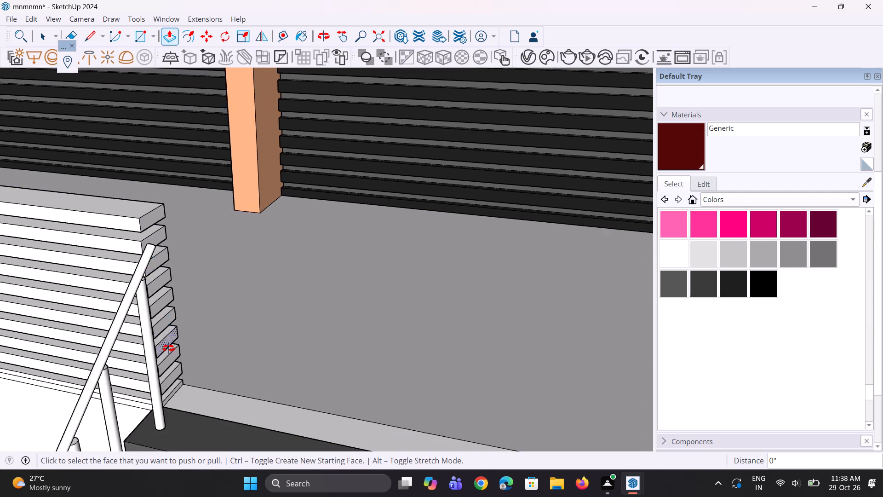
middle_drag(168, 348, 62, 367)
scroll(267, 428, up, 3)
key(r)
scroll(245, 355, up, 2)
scroll(192, 334, up, 4)
click(142, 329)
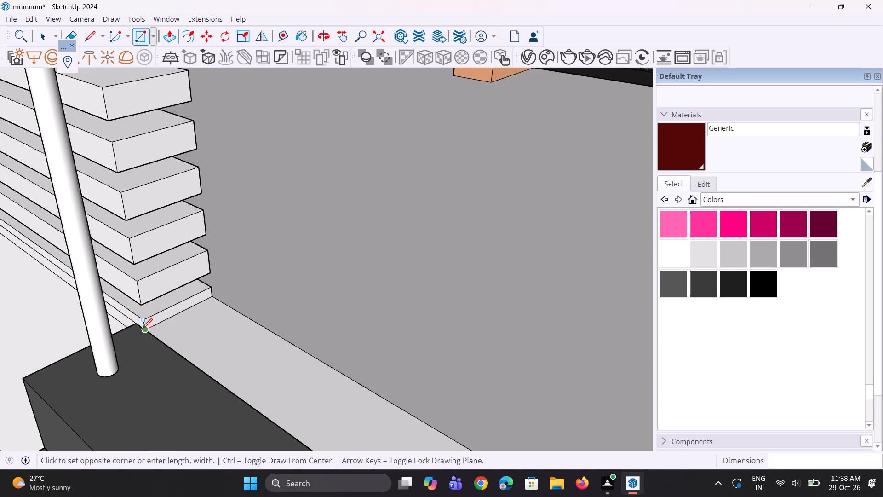
click(242, 314)
Pull the new ledge rectangle up 3' 10 5/16" to the top slat as the middle parapet's right end post.
key(p)
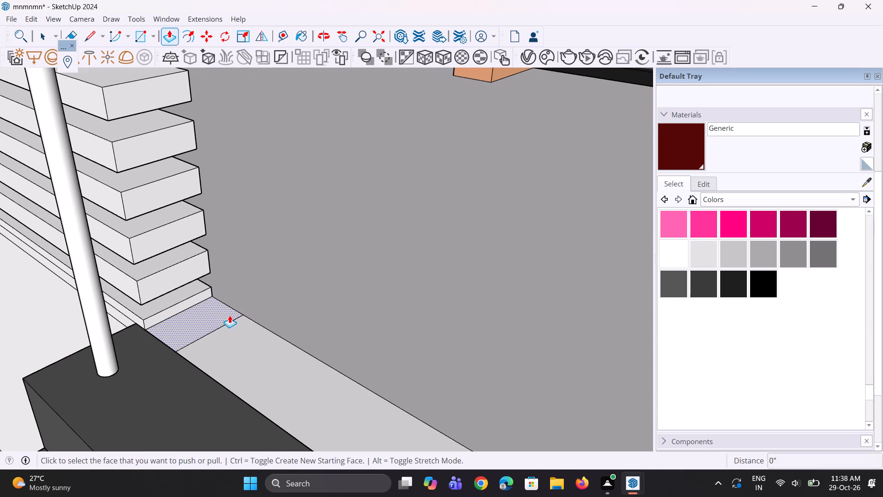
click(210, 318)
scroll(207, 291, down, 4)
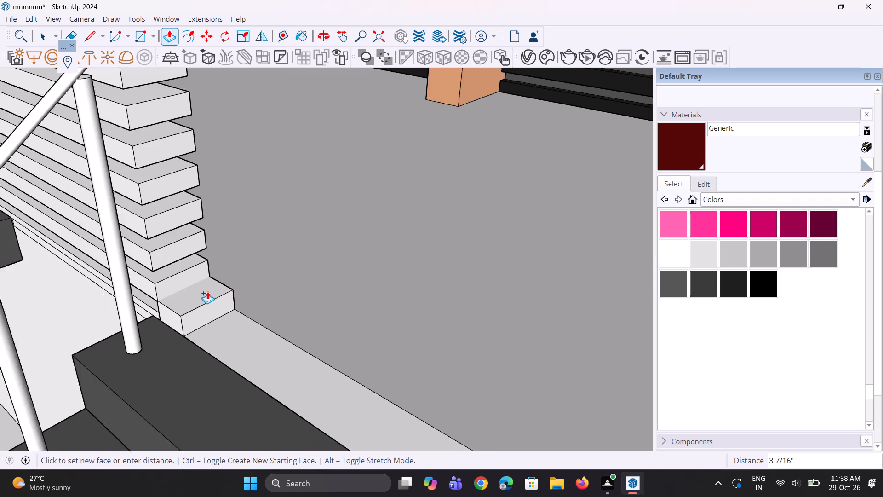
scroll(207, 291, down, 4)
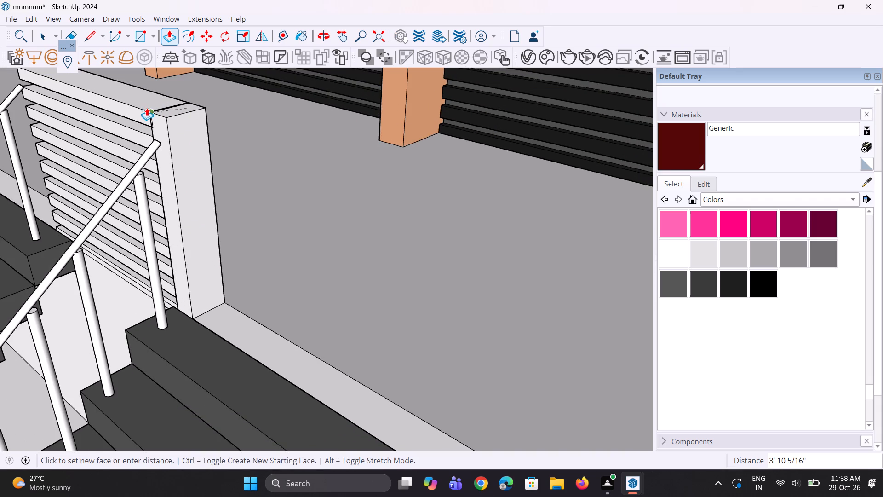
click(146, 108)
Erase the leftover edges on the front and top where the new end post meets the top slat.
scroll(146, 157, up, 3)
scroll(193, 277, up, 2)
middle_drag(201, 323, 264, 292)
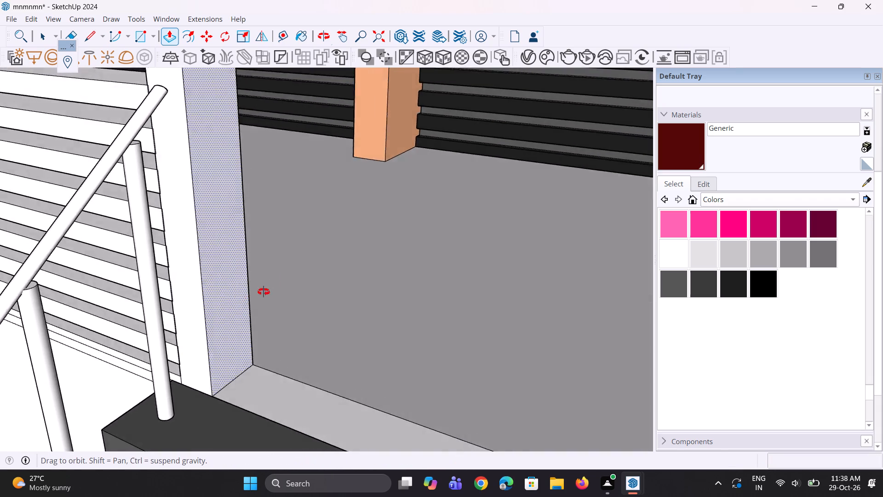
middle_drag(264, 292, 359, 271)
scroll(288, 342, down, 10)
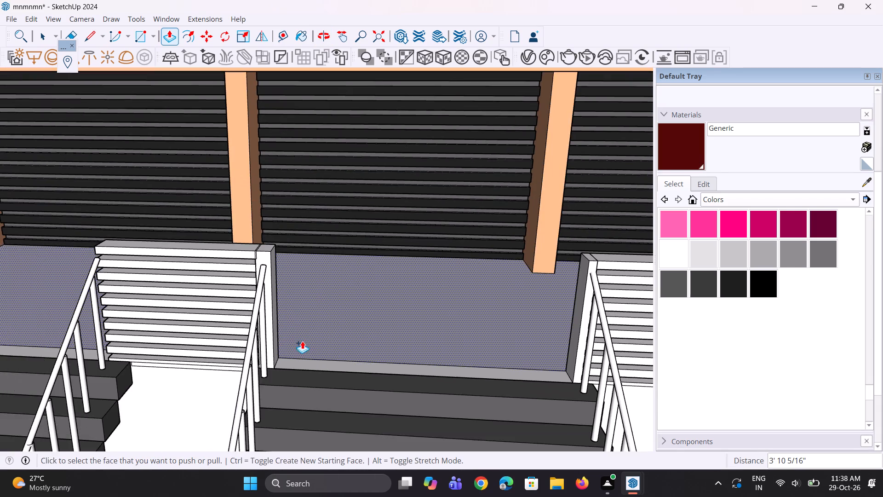
middle_drag(303, 341, 294, 338)
scroll(238, 228, up, 7)
scroll(182, 333, up, 2)
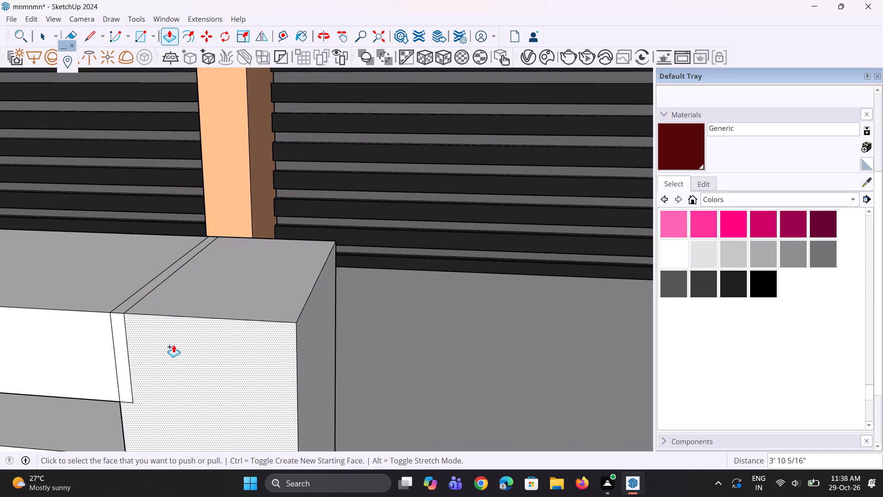
key(e)
drag(133, 368, 127, 367)
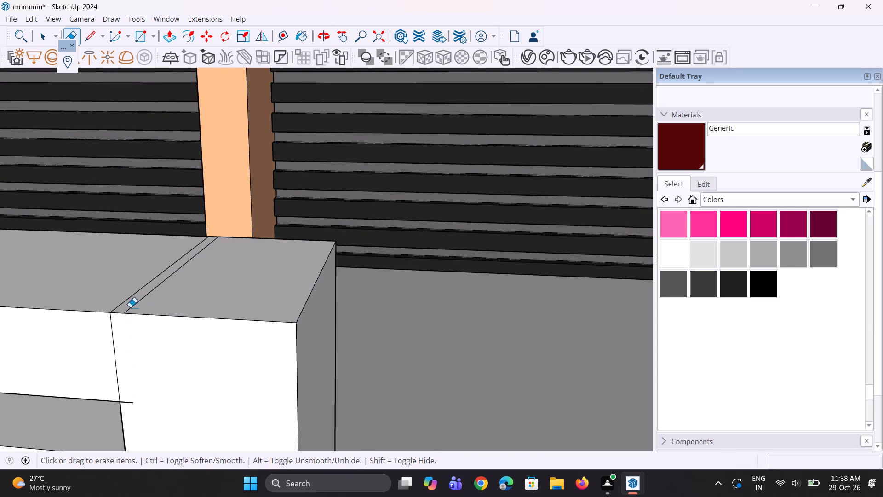
click(134, 307)
click(130, 404)
Erase the leftover edge on the back of the new end post beside the top slat.
middle_drag(314, 290, 0, 289)
middle_drag(231, 295, 130, 282)
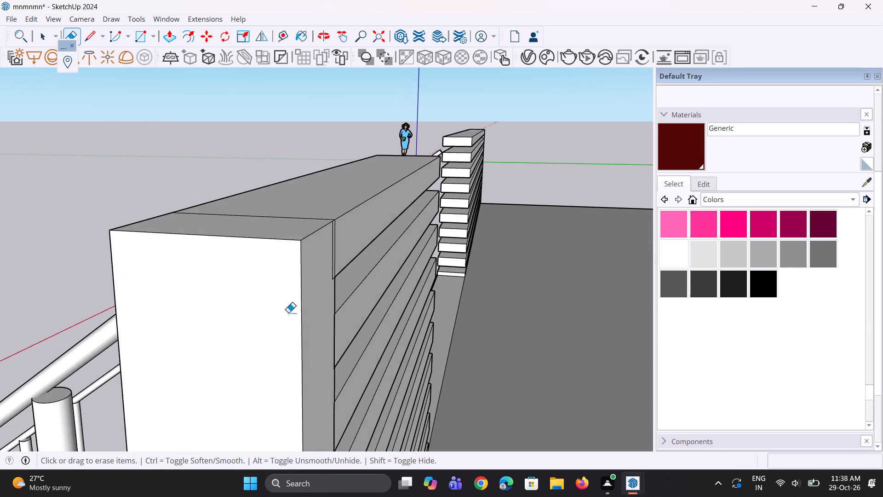
scroll(312, 307, up, 2)
scroll(348, 278, up, 5)
drag(331, 272, 322, 266)
Erase the extra edges on the wall just below the middle parapet's lowest slat.
scroll(308, 318, down, 5)
middle_drag(302, 232, 329, 289)
scroll(347, 256, down, 6)
middle_drag(137, 361, 363, 339)
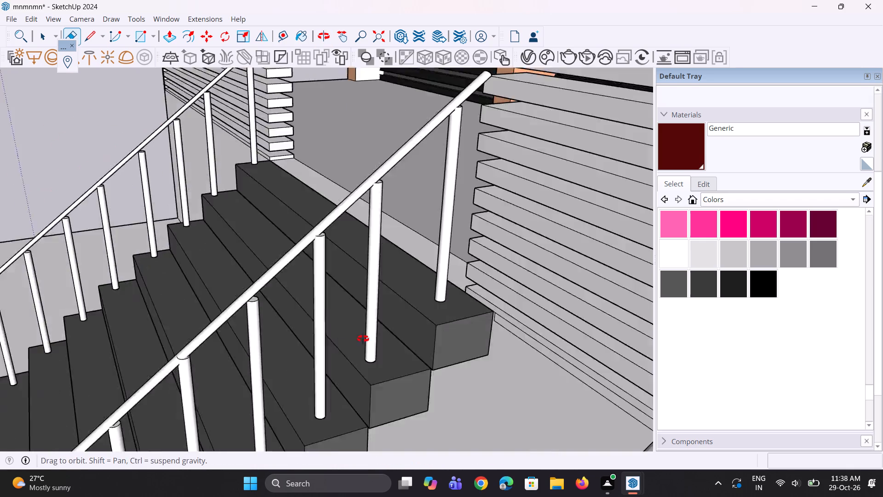
middle_drag(363, 339, 399, 331)
scroll(336, 360, down, 9)
scroll(476, 379, up, 11)
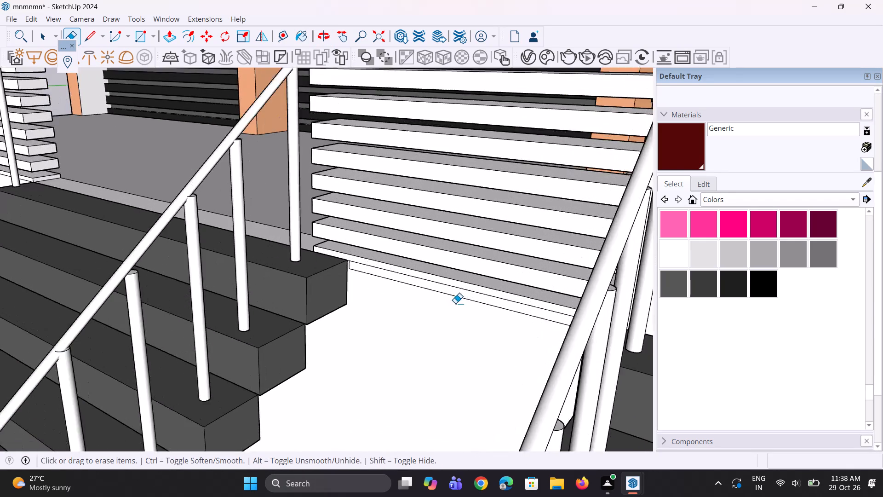
scroll(380, 290, up, 6)
drag(363, 266, 363, 260)
click(311, 248)
Push the stair-facing side of the middle parapet's right end post inward by 1 5/16".
scroll(327, 316, down, 5)
middle_drag(347, 330, 363, 330)
scroll(348, 330, up, 1)
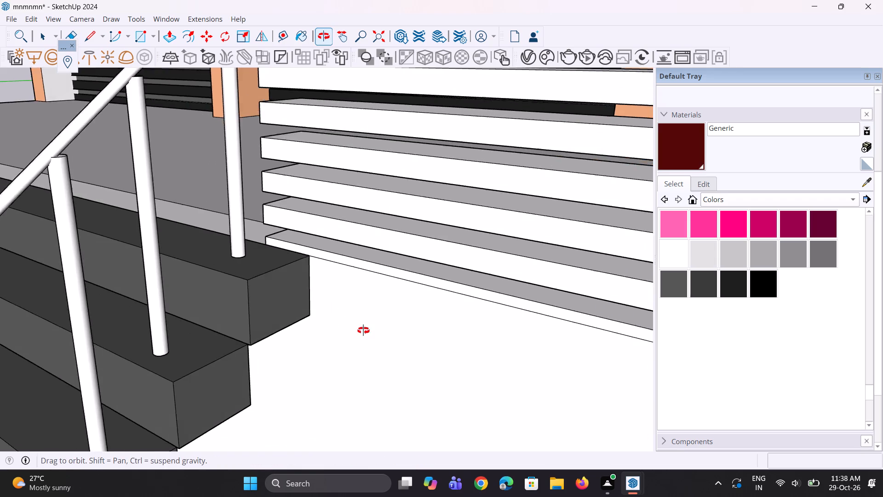
middle_drag(363, 330, 499, 327)
scroll(493, 332, down, 4)
middle_drag(605, 368, 399, 346)
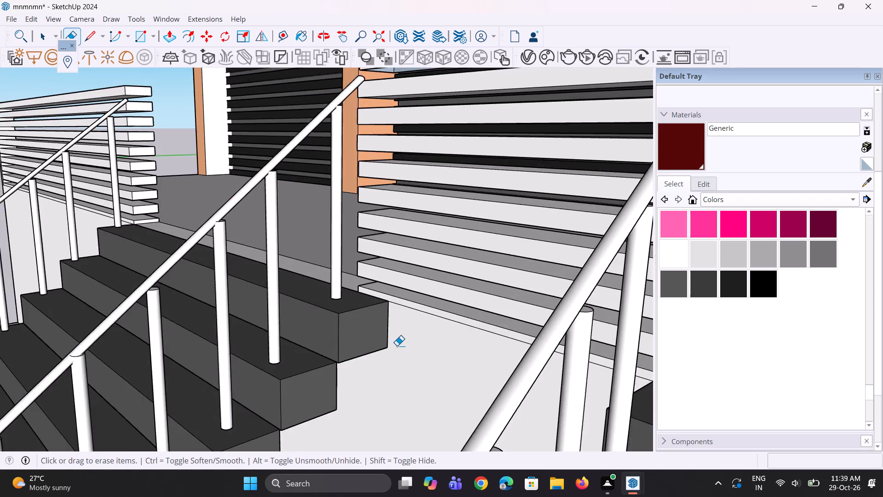
scroll(390, 346, down, 10)
scroll(517, 331, up, 5)
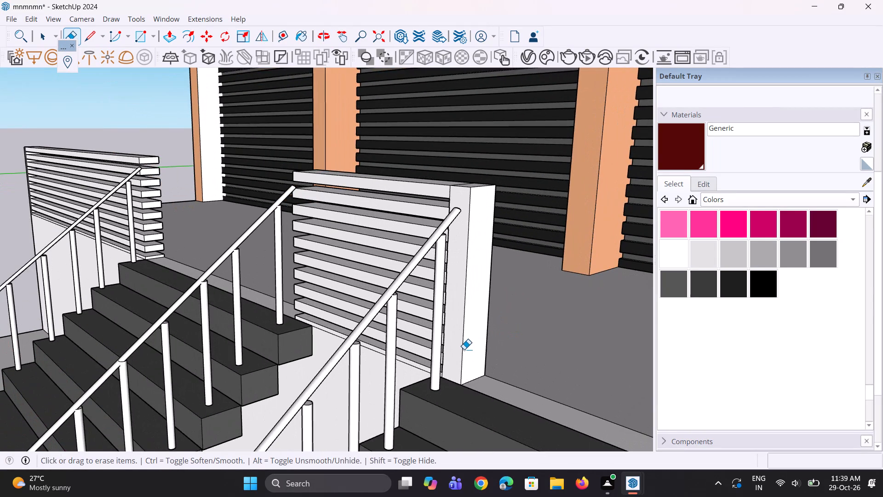
scroll(464, 346, up, 1)
key(p)
click(475, 333)
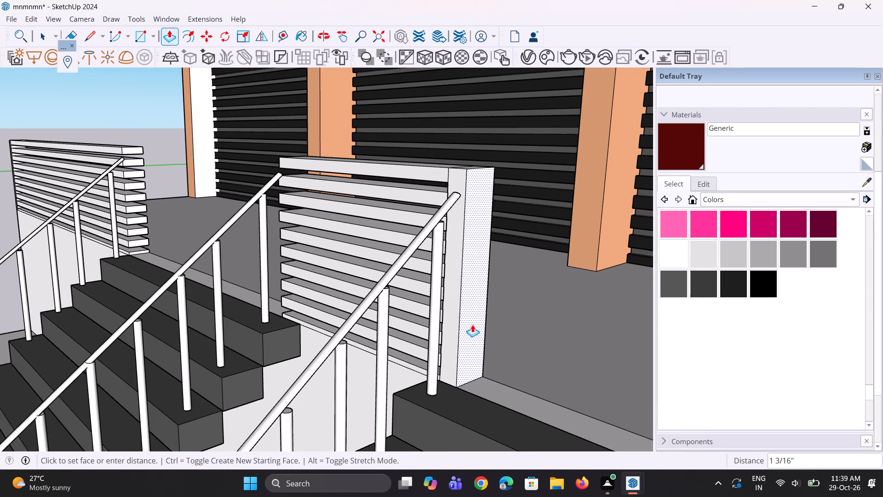
click(472, 324)
Push the left end of the middle parapet's lowest slat inward by about 3/4" and by a further 2".
middle_drag(434, 347, 556, 378)
scroll(557, 378, down, 10)
middle_drag(463, 369, 642, 324)
scroll(504, 347, up, 3)
scroll(411, 327, up, 1)
scroll(360, 294, up, 2)
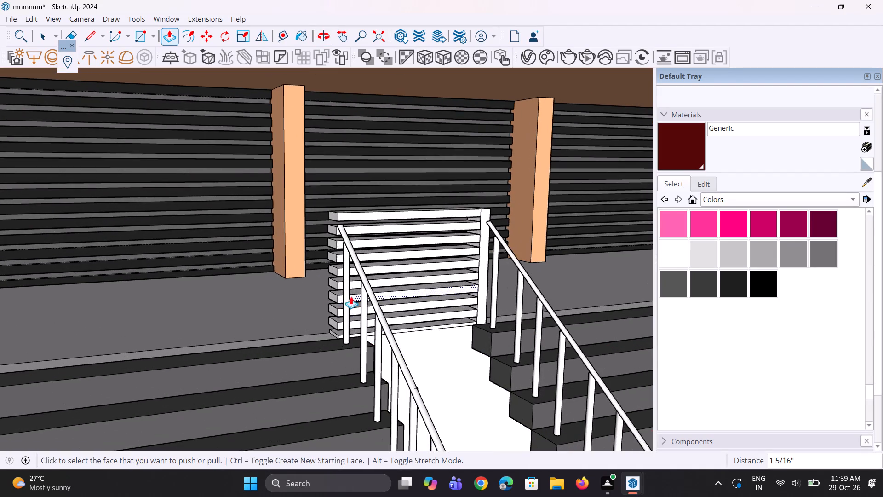
scroll(327, 301, up, 3)
scroll(329, 354, up, 7)
click(345, 352)
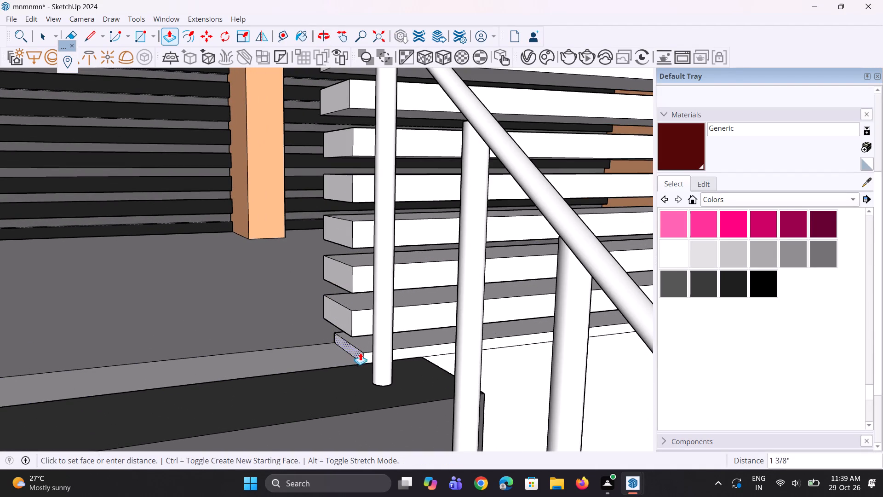
click(390, 374)
scroll(356, 360, up, 3)
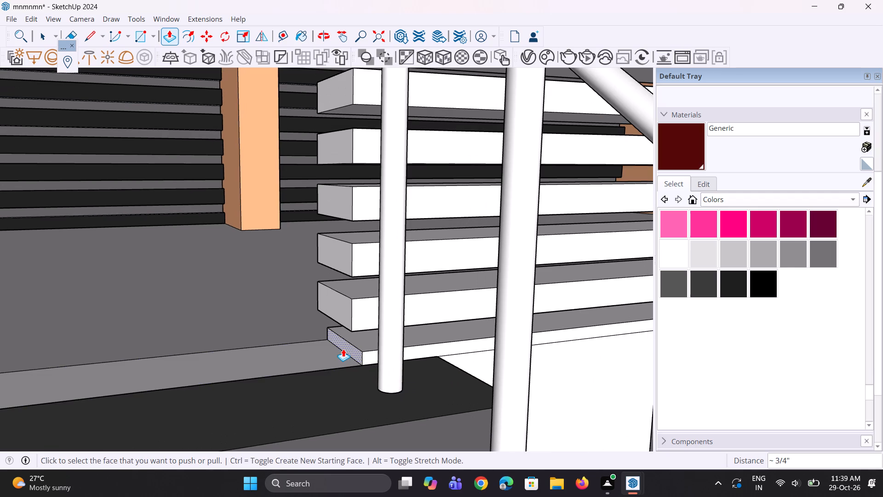
click(343, 349)
click(362, 349)
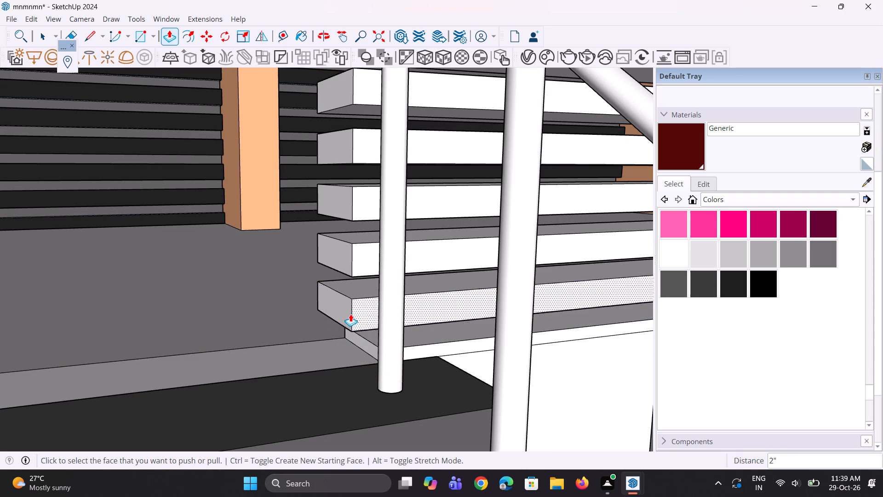
Repeat the 2" inward push on the left ends of the next four slats above the lowest one.
double_click(349, 312)
double_click(346, 268)
double_click(353, 210)
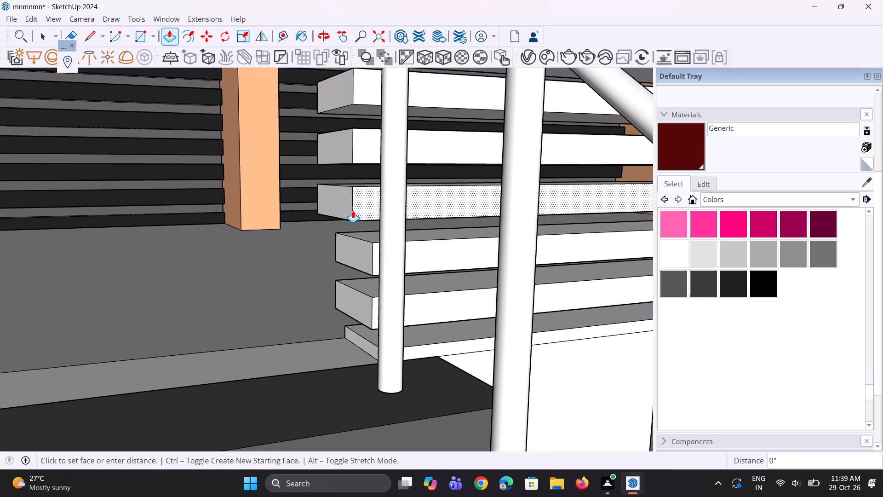
key(ctrl+z)
ctrl+scroll(353, 210, up, 2)
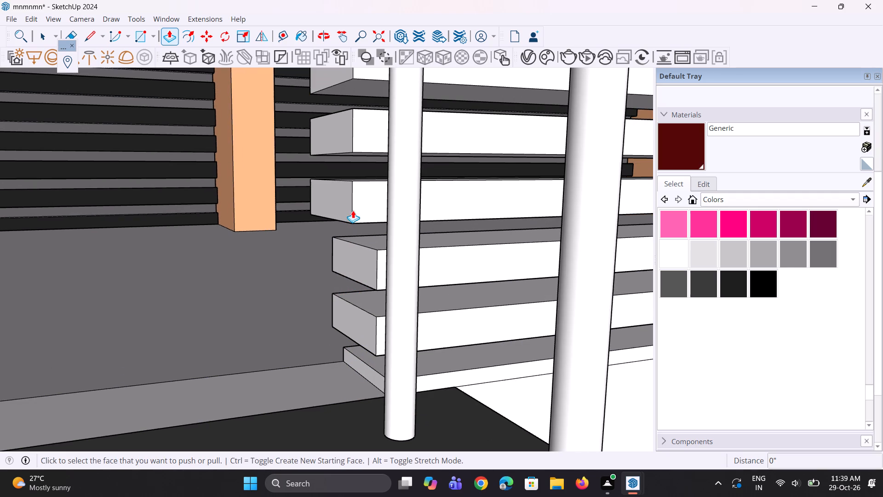
double_click(338, 207)
double_click(340, 145)
Repeat the 2" inward push on the left ends of the middle parapet's next four slats, stopping below the top slat.
scroll(343, 280, down, 3)
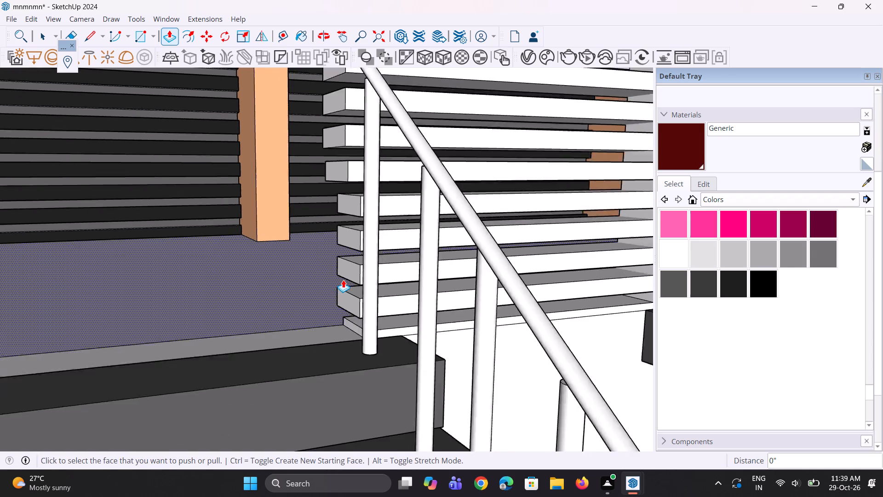
scroll(343, 280, down, 7)
scroll(335, 192, up, 6)
double_click(338, 235)
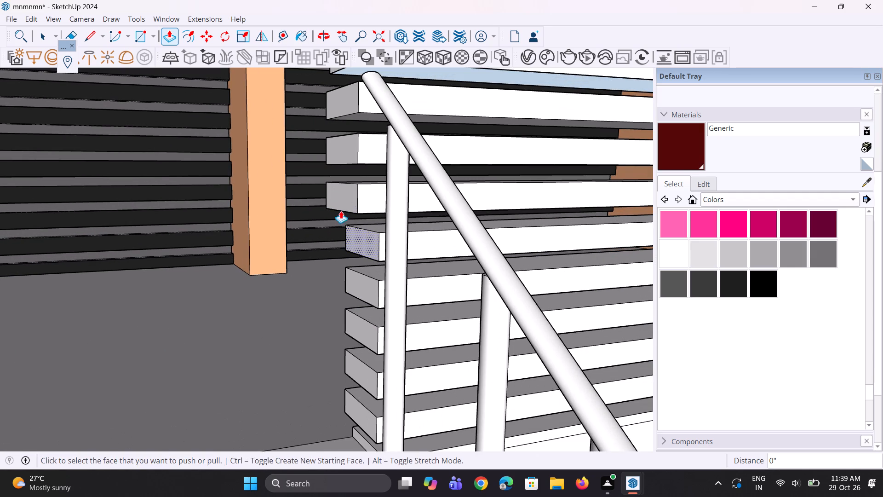
double_click(341, 200)
double_click(341, 148)
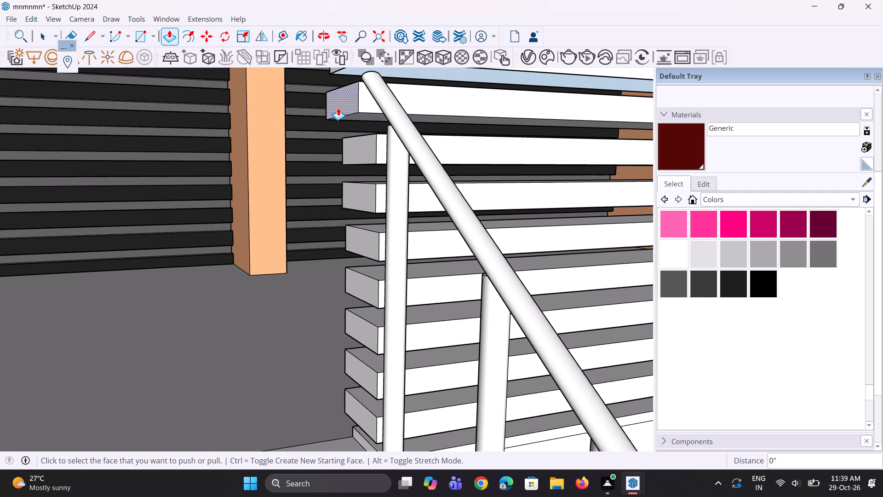
double_click(338, 108)
Push the left end of the second-lowest slat inward about 1 1/16" to align with the lowest, and repeat on the third.
scroll(333, 118, down, 4)
middle_drag(380, 327, 336, 335)
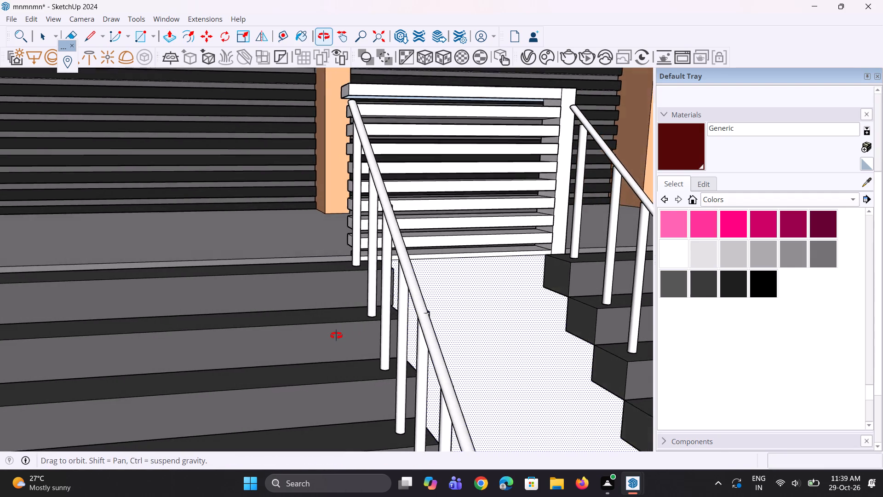
middle_drag(336, 335, 336, 335)
scroll(344, 281, up, 3)
scroll(343, 244, up, 10)
middle_drag(359, 260, 409, 262)
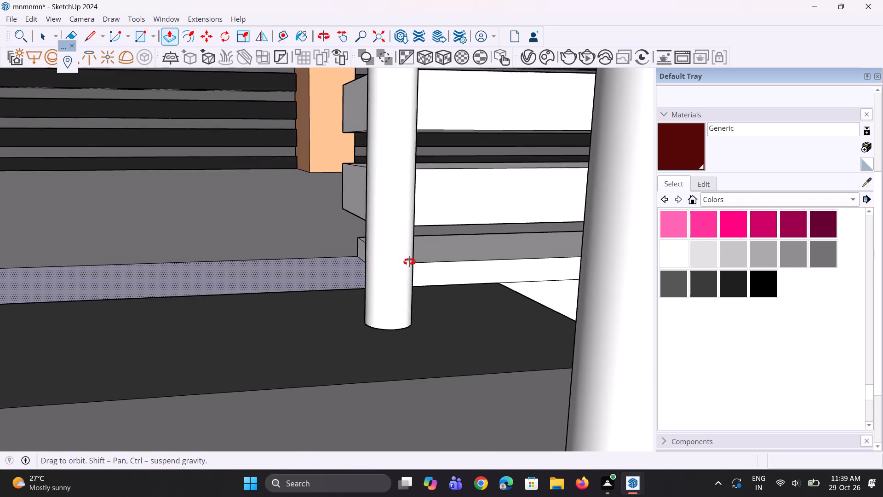
middle_drag(409, 262, 580, 260)
click(315, 195)
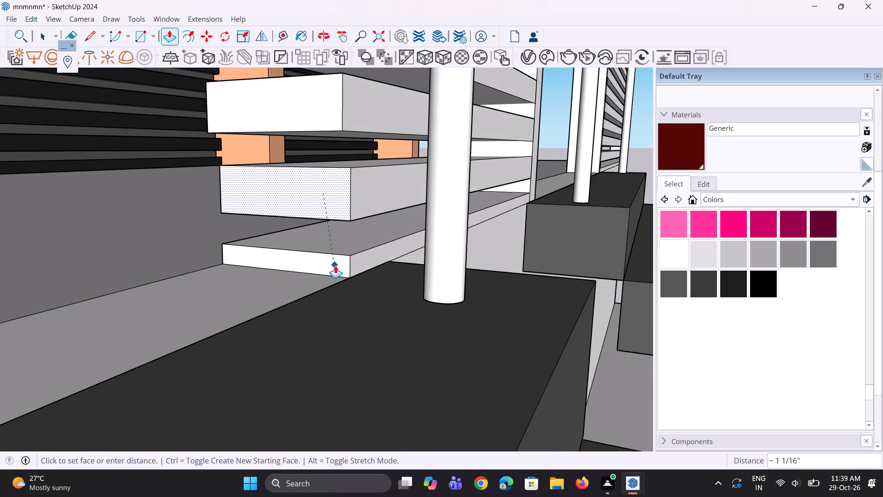
click(336, 266)
double_click(310, 125)
Push the lowest slat's left end inward by 1 7/8" and bring the second-lowest slat's end flush with it.
scroll(292, 268, down, 5)
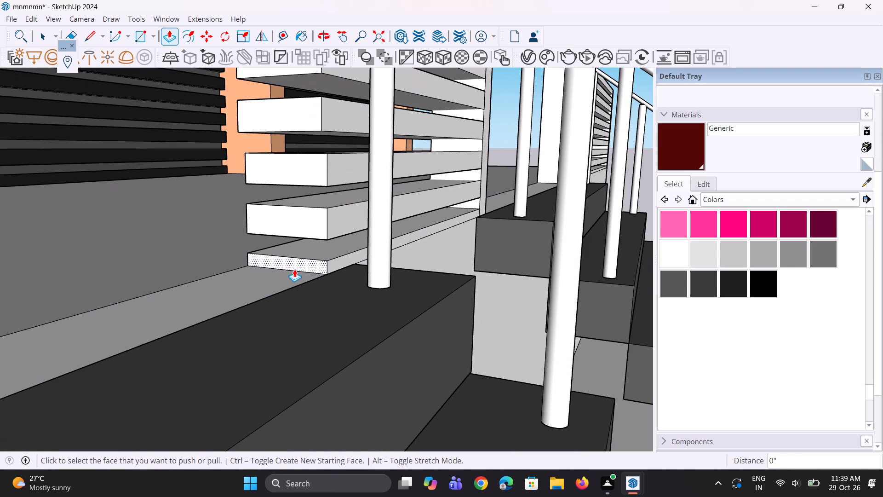
click(309, 263)
click(319, 262)
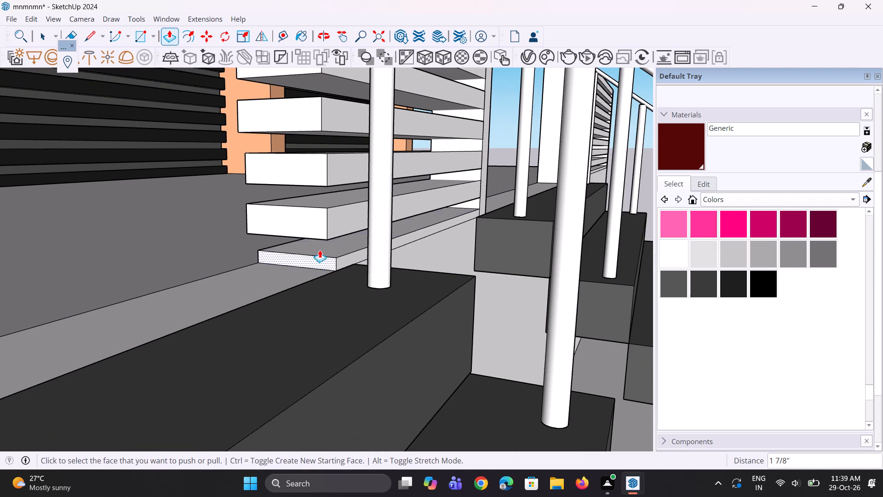
click(311, 224)
click(320, 264)
Push the third-lowest slat's left end inward and adjust it flush with the end of the slat below.
double_click(304, 170)
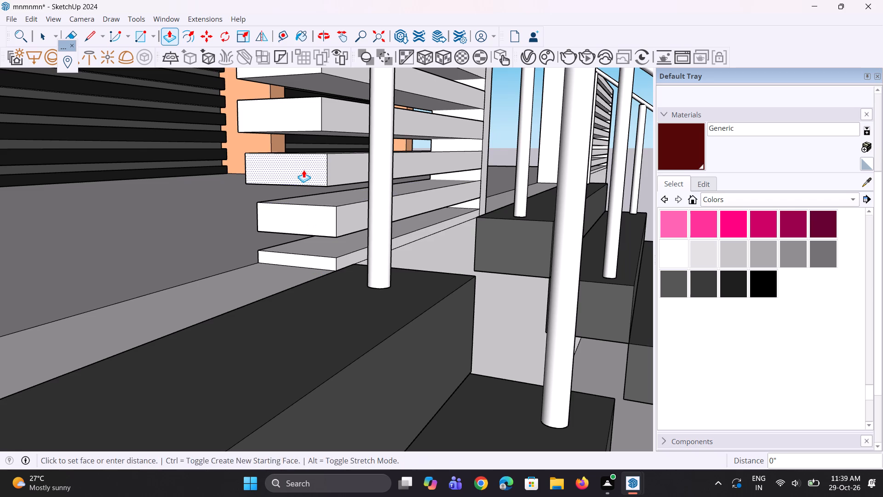
middle_drag(328, 241, 241, 244)
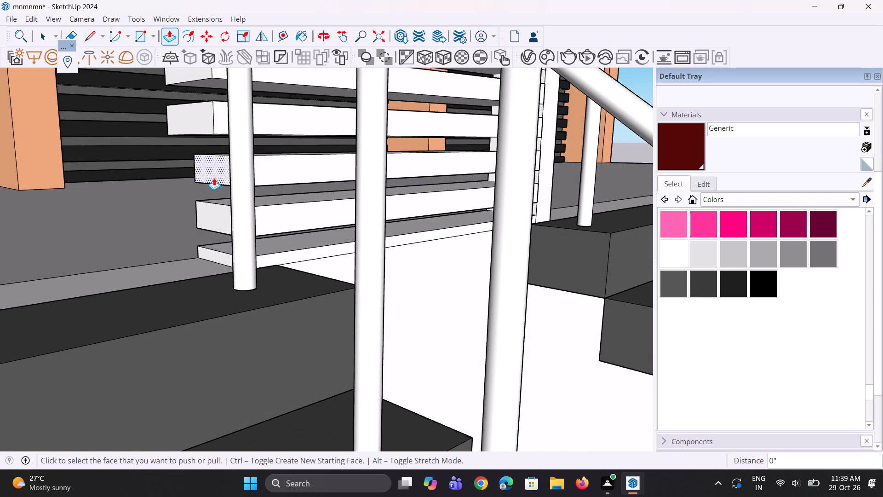
click(214, 178)
click(218, 218)
drag(217, 172, 217, 185)
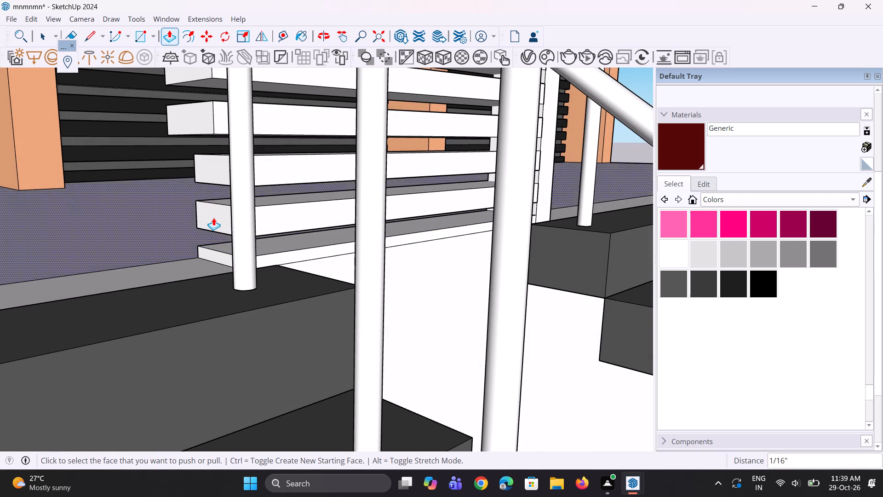
click(230, 178)
key(Escape)
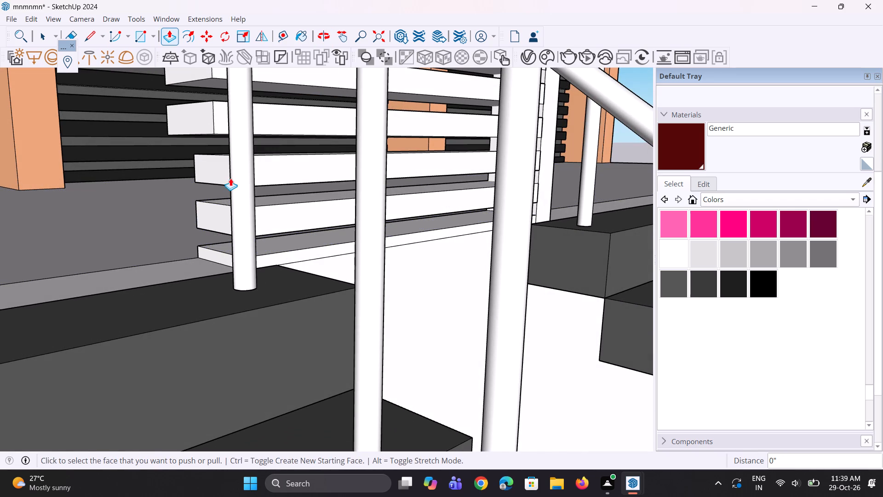
drag(221, 176, 220, 185)
click(215, 215)
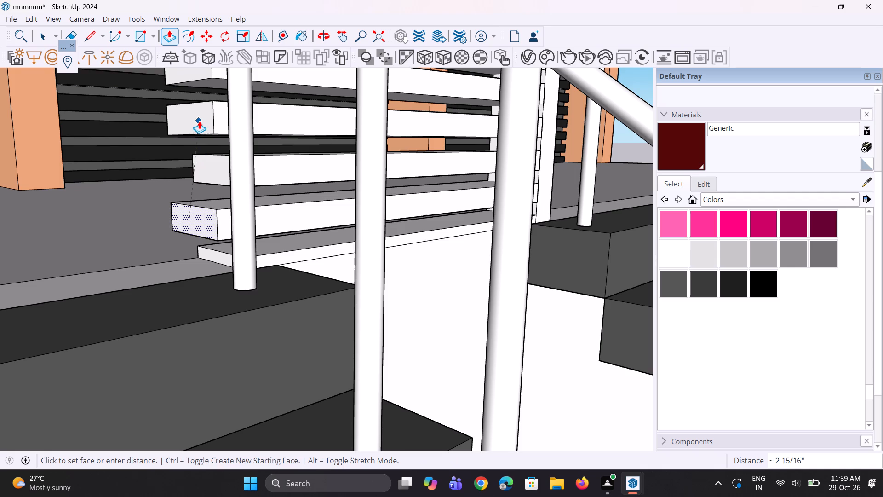
key(Escape)
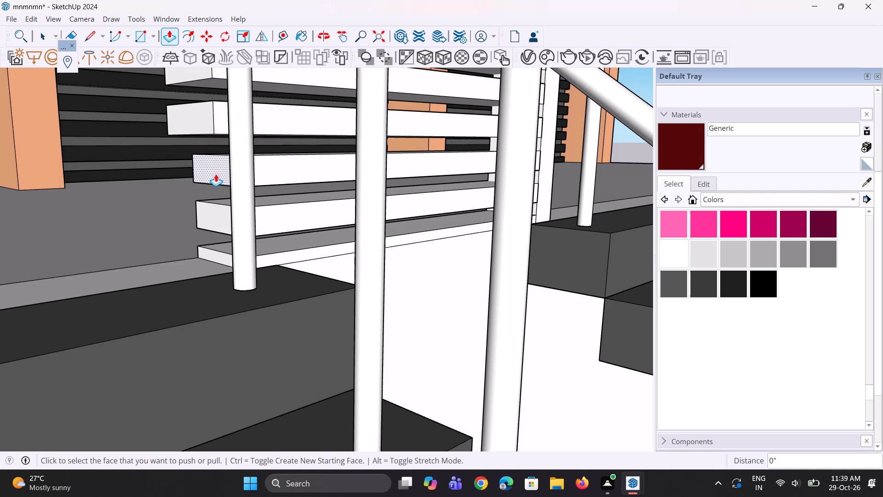
click(216, 174)
click(215, 212)
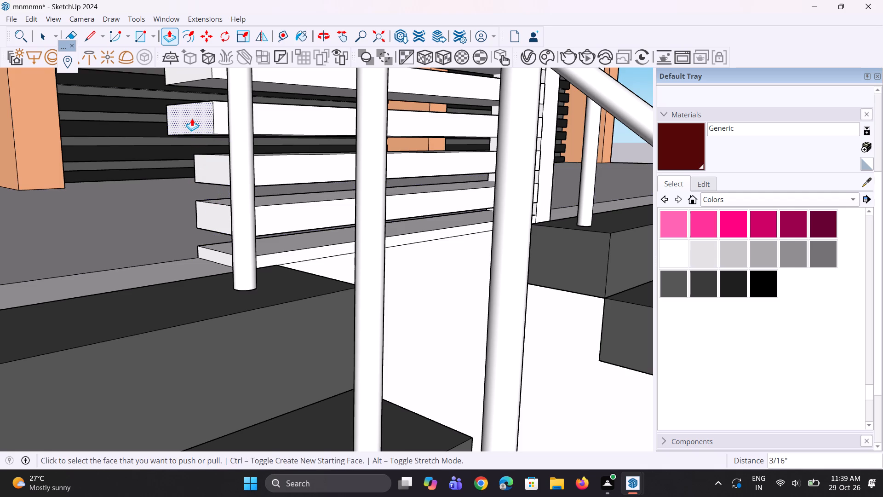
Push the left end of the fourth slat from the bottom inward about 2 3/4", and align the fifth with the slats below.
double_click(192, 118)
click(192, 124)
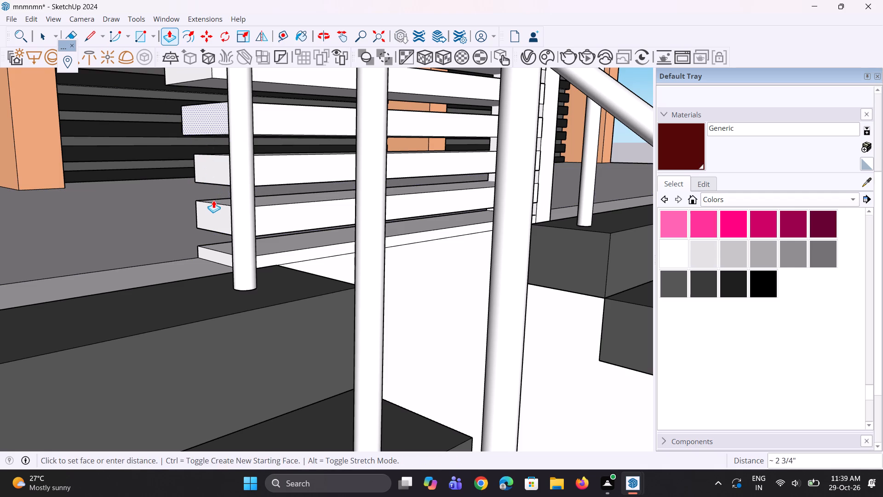
click(214, 202)
scroll(212, 231, down, 4)
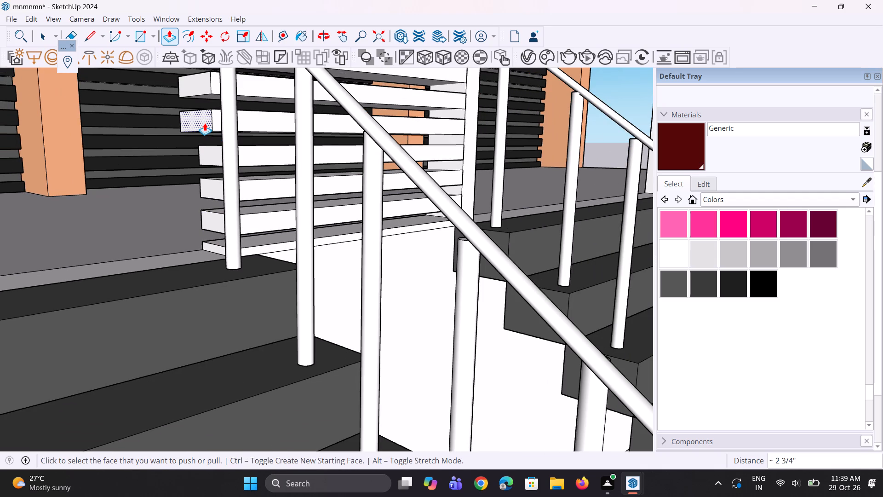
click(205, 123)
click(209, 157)
Repeat the last inward push on the left ends of the remaining five slats, from the sixth up to the top slat.
double_click(200, 92)
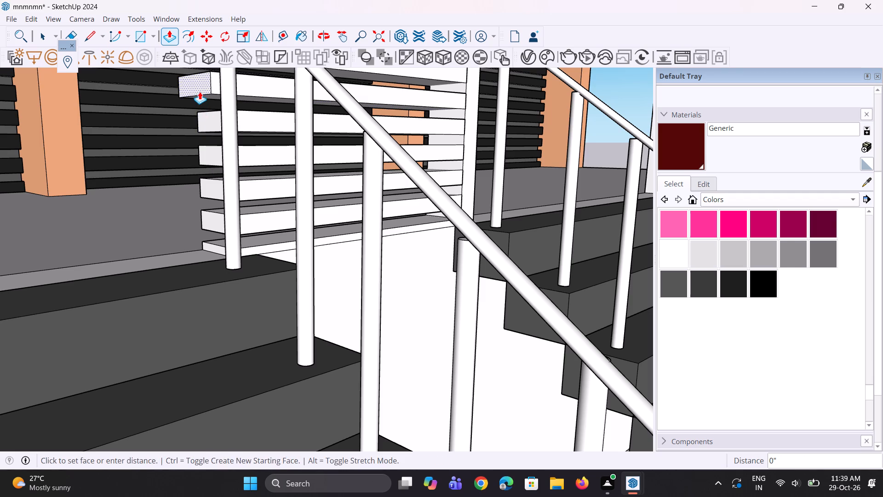
scroll(200, 184, down, 5)
scroll(211, 98, up, 2)
double_click(192, 100)
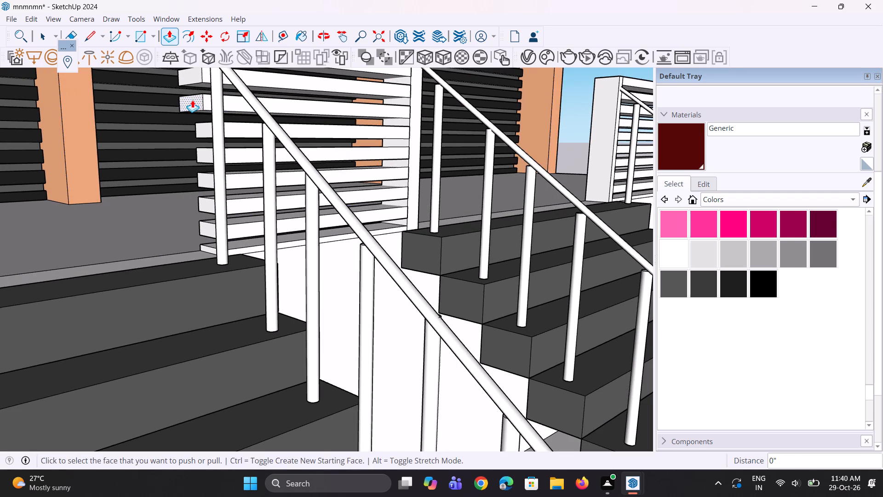
middle_drag(200, 136, 232, 192)
scroll(232, 194, down, 4)
scroll(219, 141, up, 3)
double_click(203, 130)
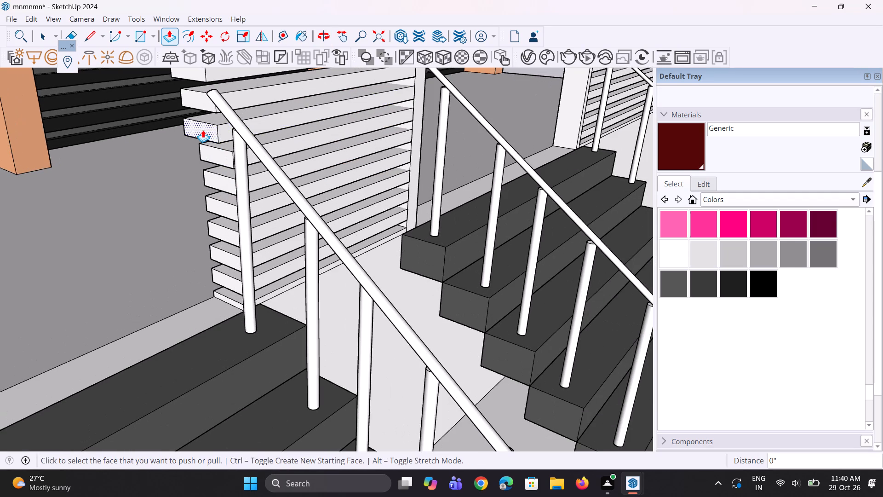
double_click(204, 95)
scroll(193, 221, down, 7)
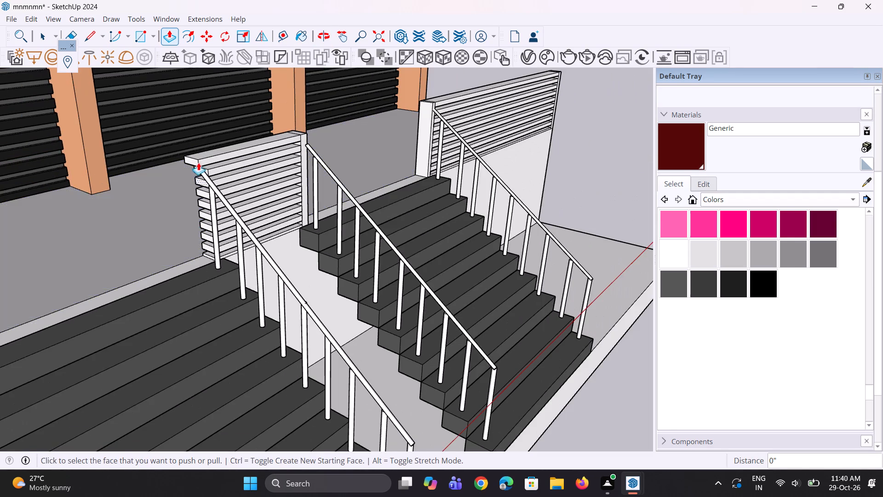
scroll(198, 159, up, 1)
double_click(191, 161)
Draw a rectangle about 3 13/16" by 9 3/16" on the ledge against the left end of the middle parapet's lowest slat.
scroll(188, 266, up, 7)
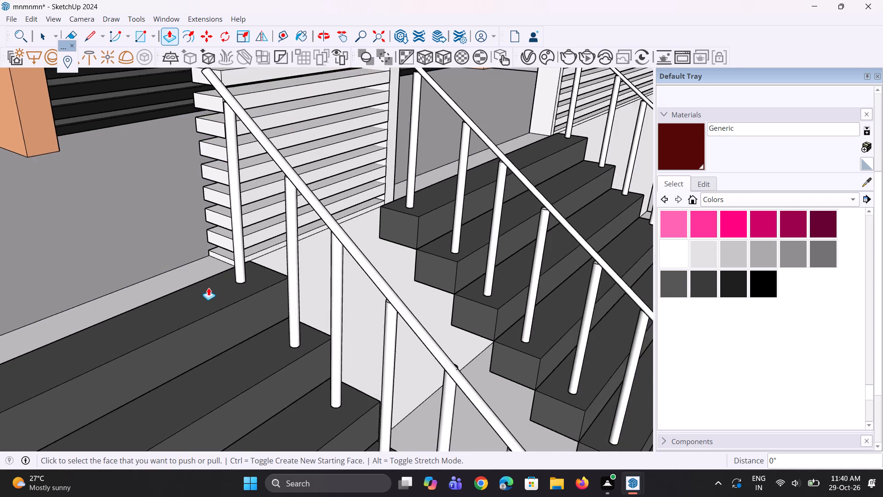
key(r)
scroll(212, 287, up, 8)
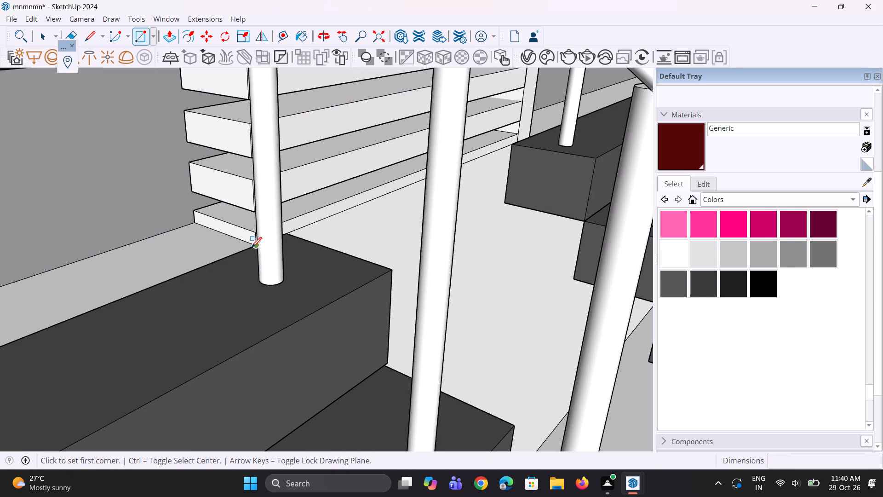
click(252, 247)
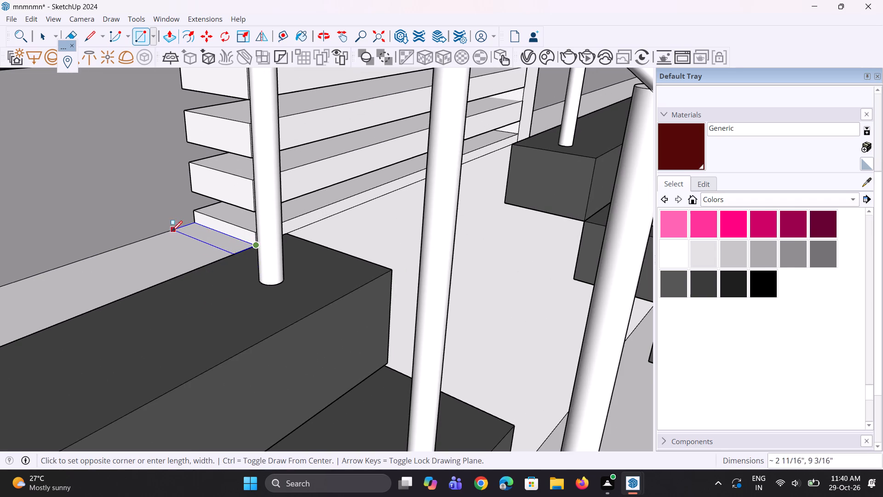
click(164, 235)
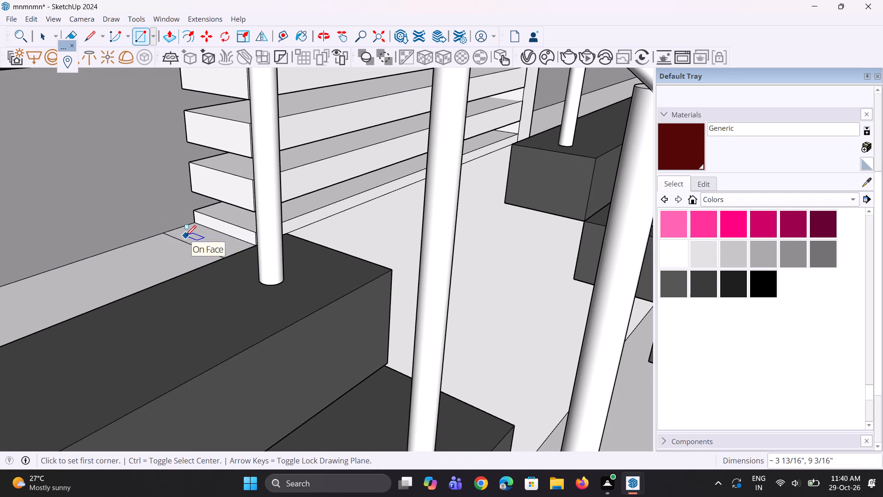
Extrude the rectangle 3' 10 5/16" up to the parapet's top to form the left end post.
key(p)
click(203, 232)
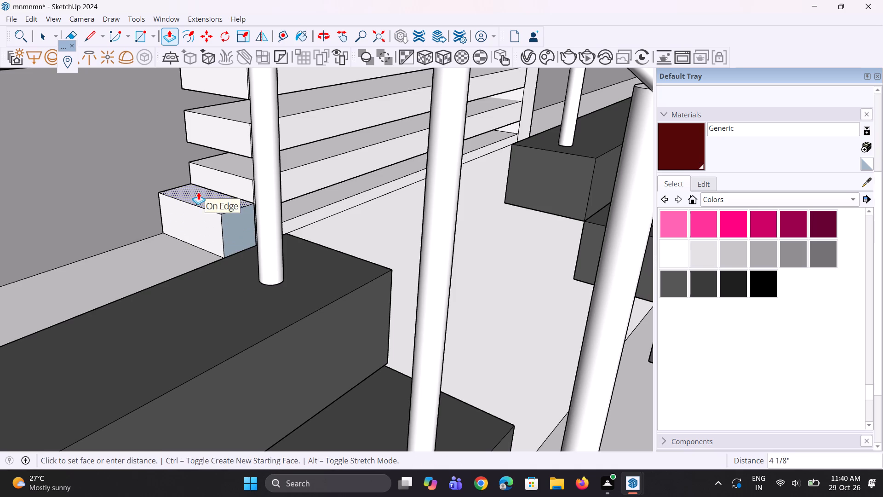
scroll(198, 179, down, 14)
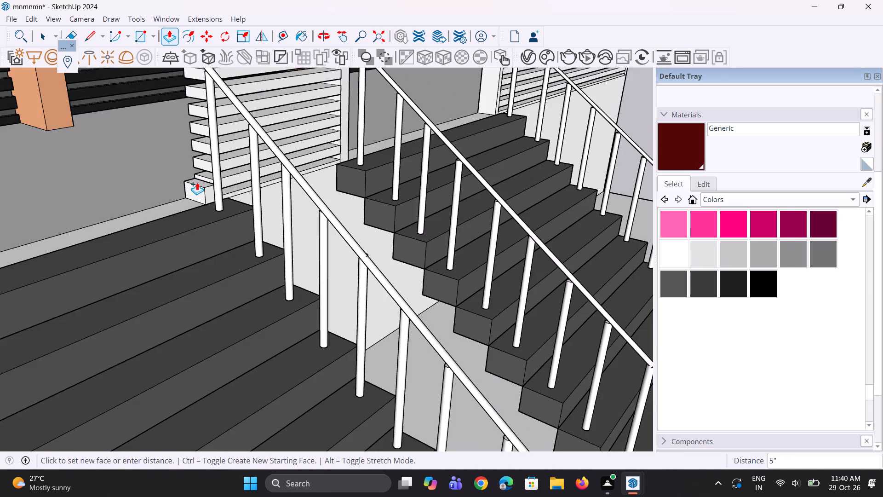
scroll(197, 182, down, 8)
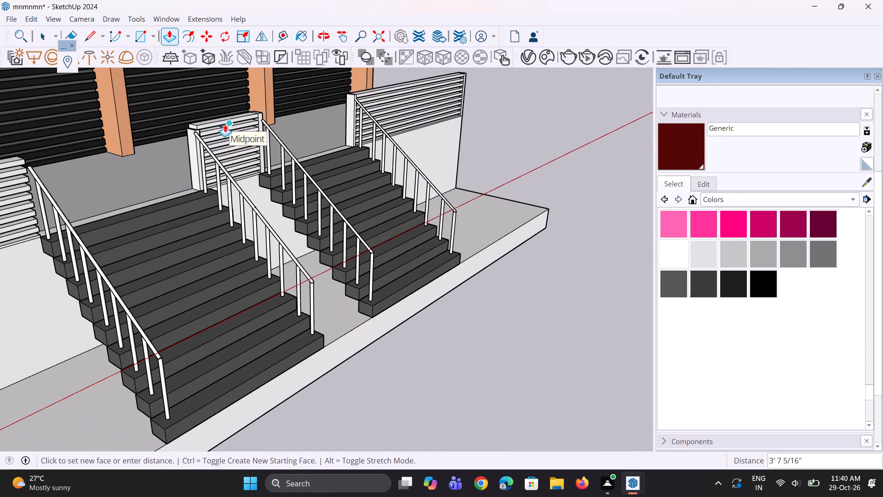
click(228, 121)
Pull the outer end face of the middle parapet's left end post outward by 1 1/16".
middle_drag(179, 161, 186, 194)
scroll(194, 127, up, 5)
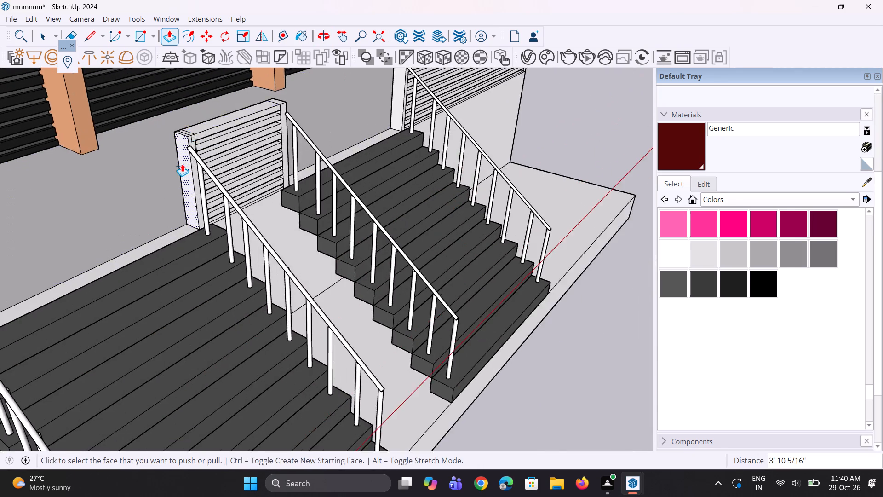
scroll(182, 164, up, 10)
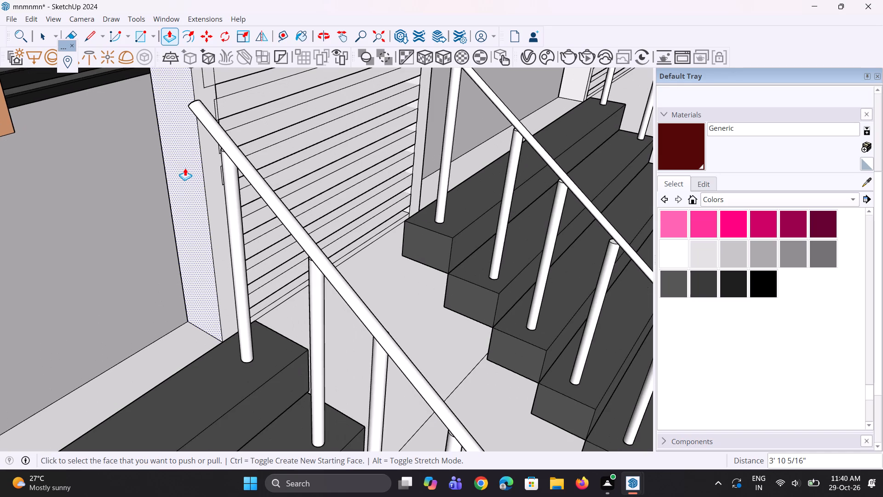
middle_drag(189, 161, 467, 195)
scroll(275, 180, up, 1)
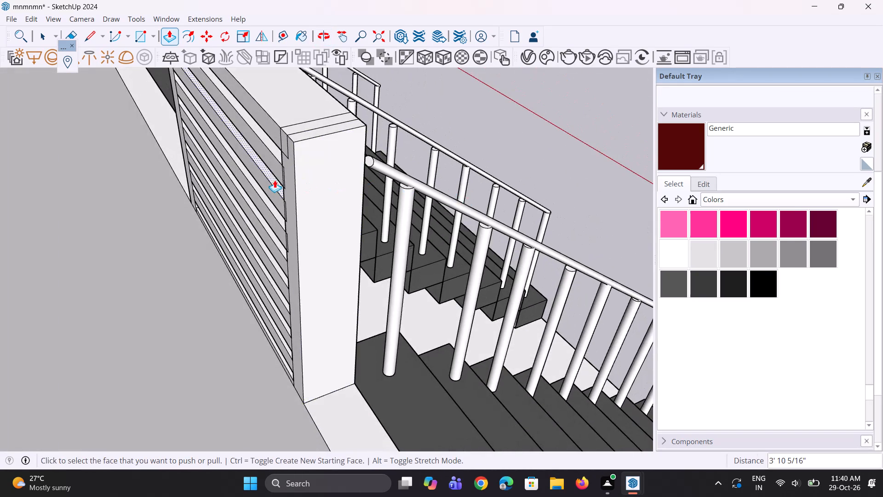
scroll(324, 178, up, 1)
click(324, 178)
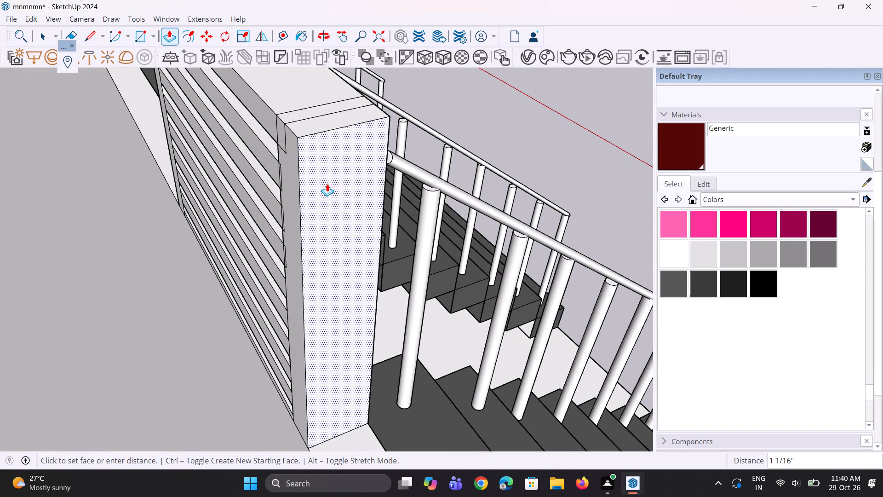
click(329, 186)
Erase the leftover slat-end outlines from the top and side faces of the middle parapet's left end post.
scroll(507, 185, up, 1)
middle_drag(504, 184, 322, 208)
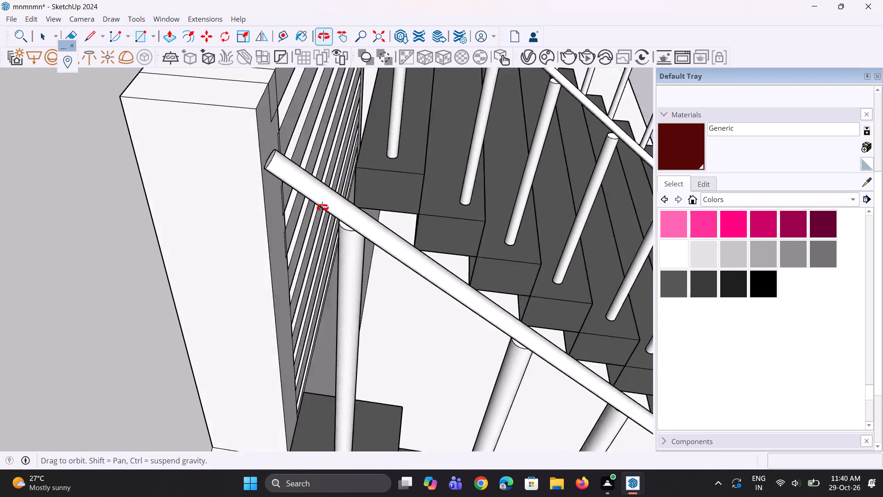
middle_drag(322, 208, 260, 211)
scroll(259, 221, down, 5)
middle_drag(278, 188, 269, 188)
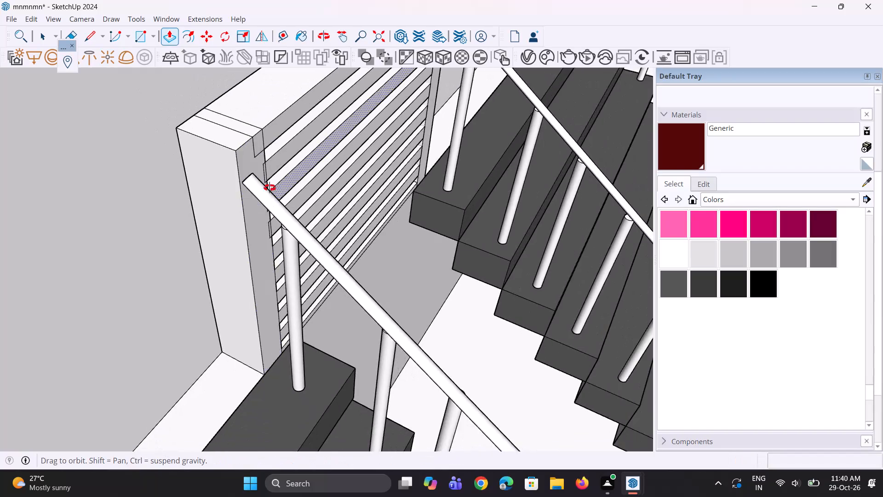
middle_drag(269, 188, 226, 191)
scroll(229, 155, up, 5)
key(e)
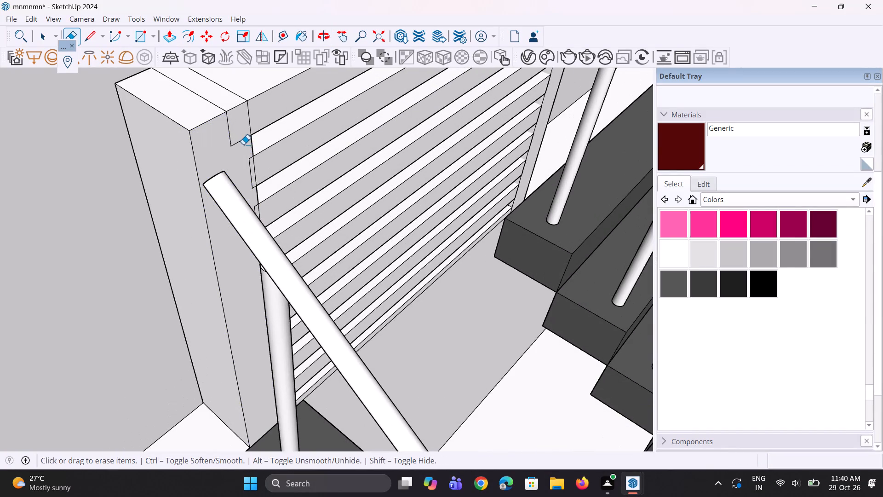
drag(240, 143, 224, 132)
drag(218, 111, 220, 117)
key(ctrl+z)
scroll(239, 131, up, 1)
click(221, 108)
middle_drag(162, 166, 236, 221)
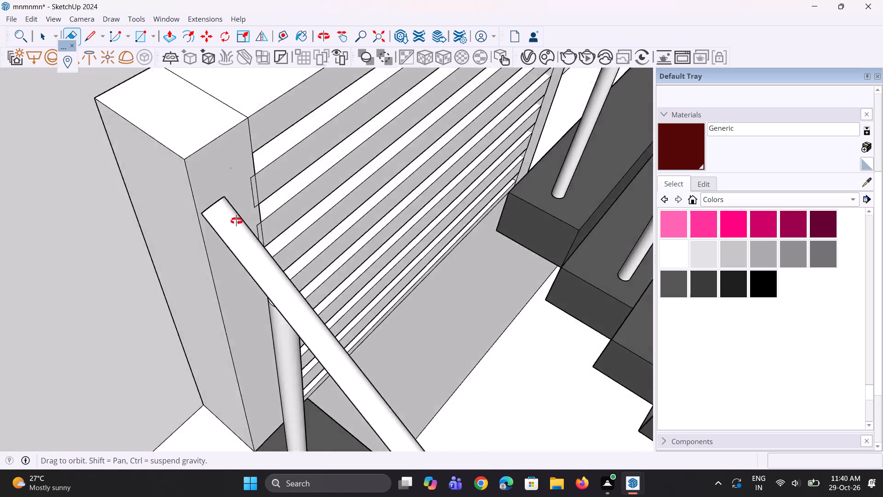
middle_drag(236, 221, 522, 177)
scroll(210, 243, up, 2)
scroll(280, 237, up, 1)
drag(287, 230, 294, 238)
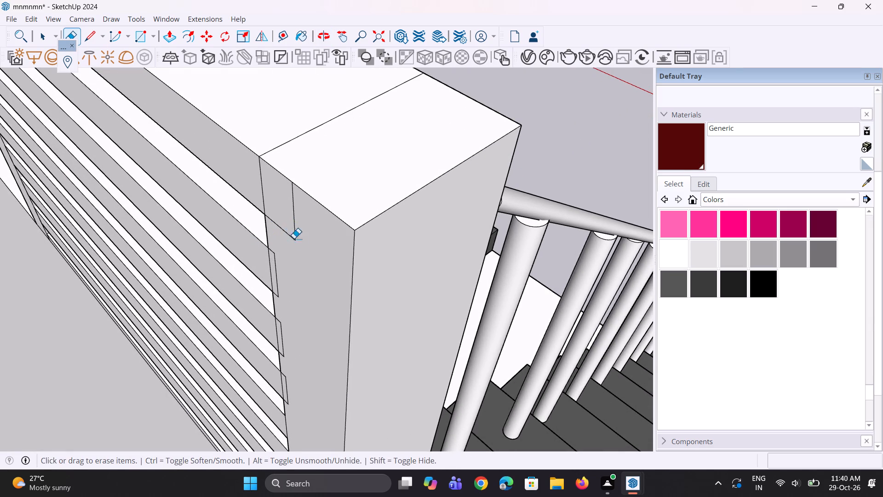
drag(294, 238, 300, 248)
Undo the edge clean-up and the middle parapet's left end post, back to the exposed slat ends.
key(ctrl+z)
key(ctrl+z)
key(ctrl+z)
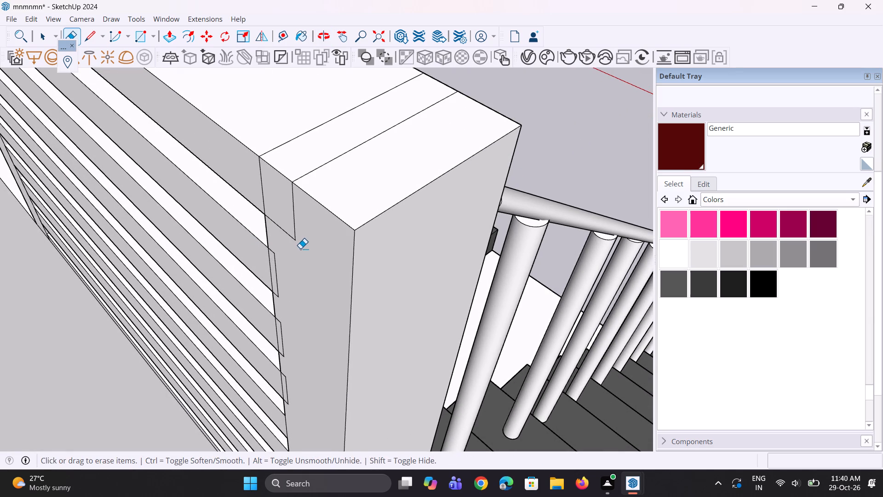
key(ctrl+z)
key(ctrl+z)
Push or pull the left end face of the middle parapet's top slat to line up with the lowest slat's end.
scroll(275, 242, down, 7)
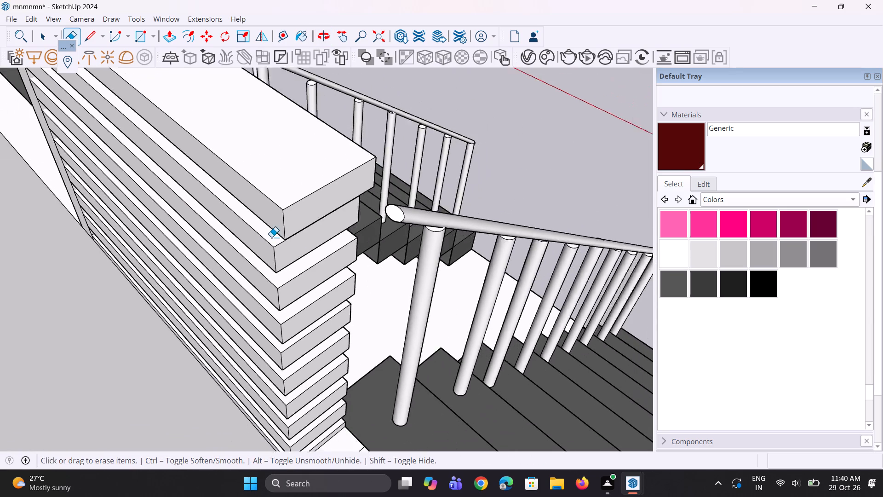
scroll(271, 237, down, 7)
middle_drag(336, 361, 337, 367)
scroll(337, 367, up, 1)
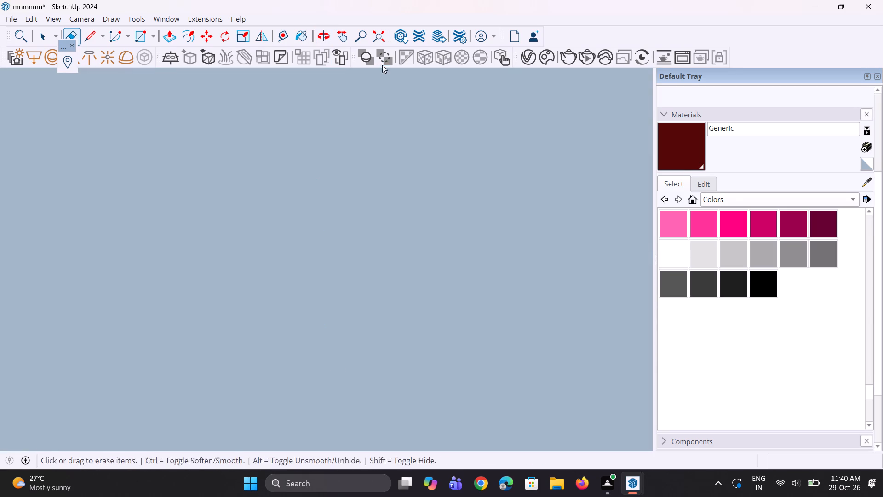
click(379, 36)
middle_drag(394, 205, 0, 158)
scroll(307, 273, up, 2)
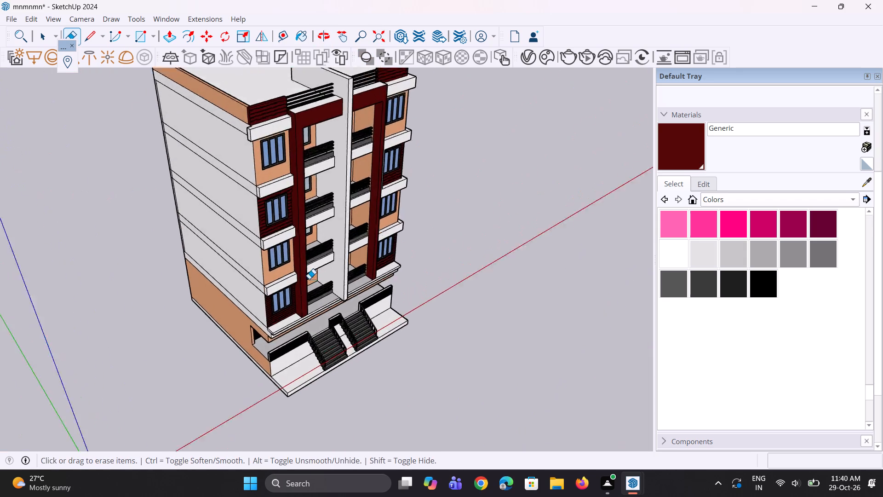
scroll(309, 279, up, 6)
scroll(344, 344, up, 17)
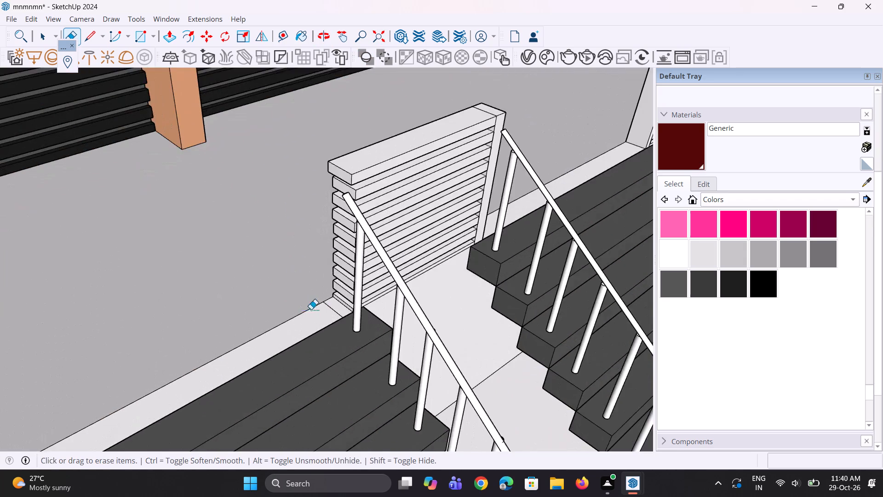
scroll(311, 309, up, 11)
middle_drag(340, 283, 426, 296)
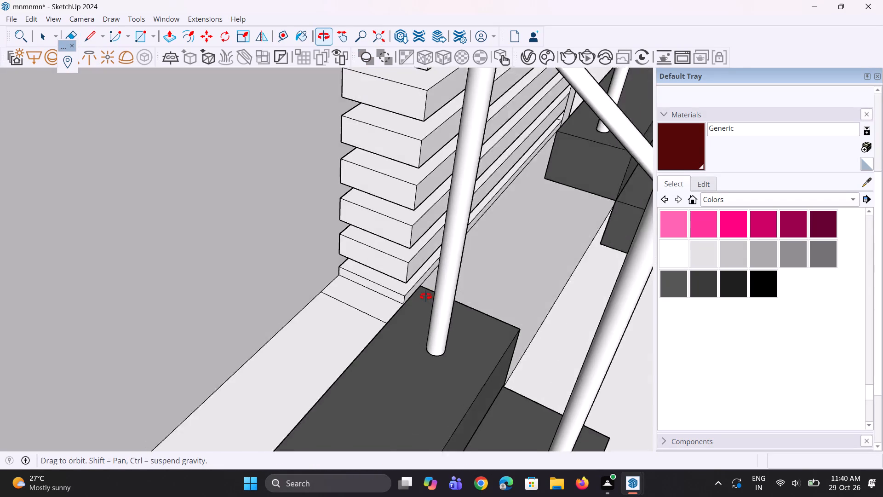
middle_drag(426, 296, 411, 300)
scroll(370, 317, down, 7)
middle_drag(367, 295, 351, 247)
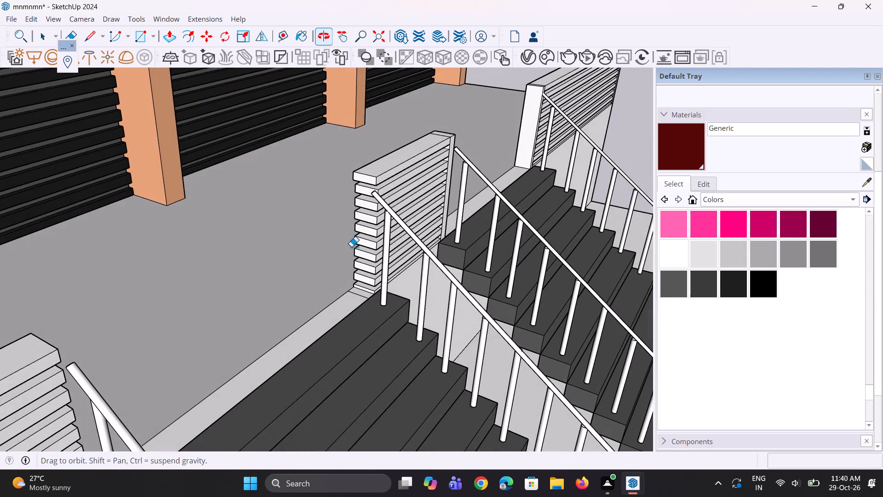
key(p)
scroll(368, 197, up, 7)
click(366, 173)
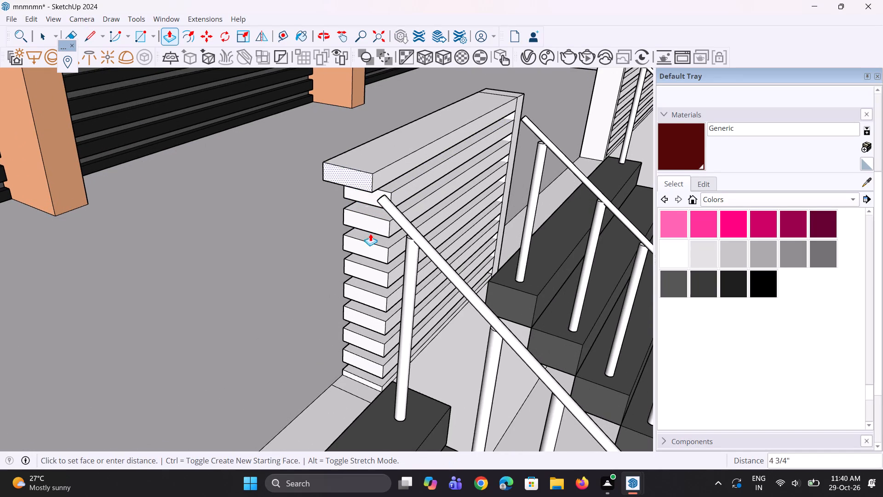
click(372, 384)
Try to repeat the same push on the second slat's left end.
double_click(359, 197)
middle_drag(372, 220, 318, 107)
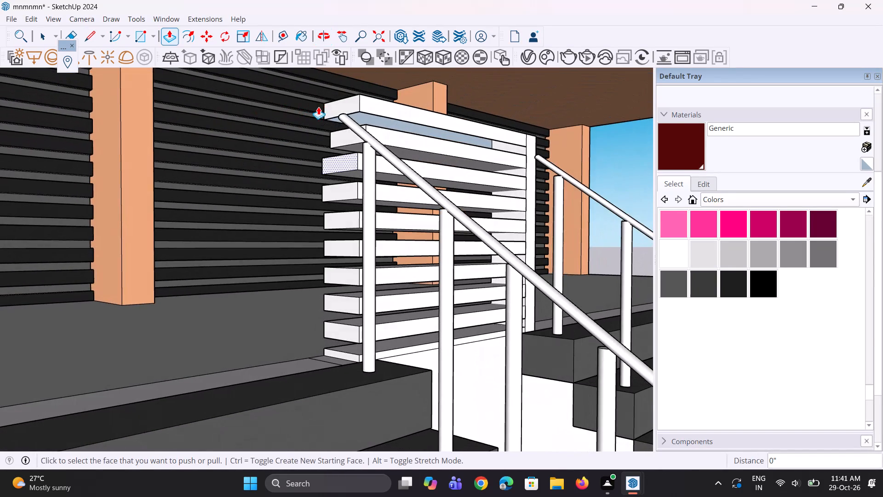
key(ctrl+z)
Align the left end faces of the second, third and fourth slats from the top with the lowest slat's end.
click(345, 133)
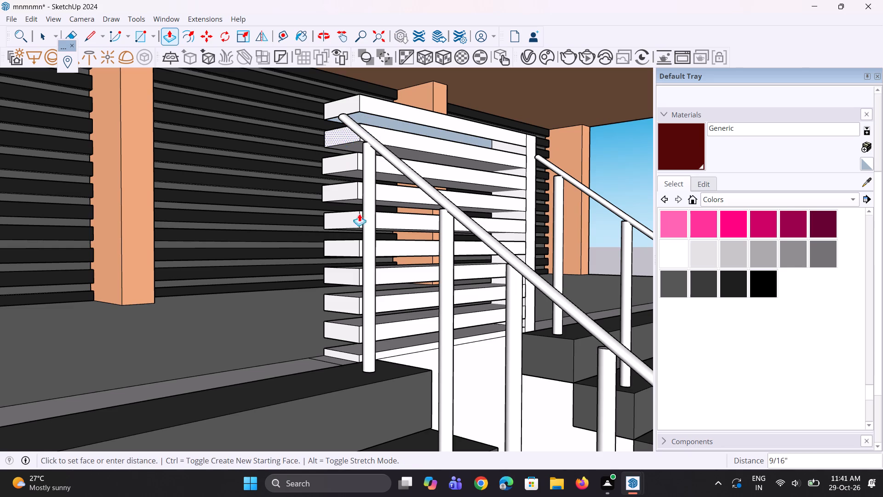
click(350, 356)
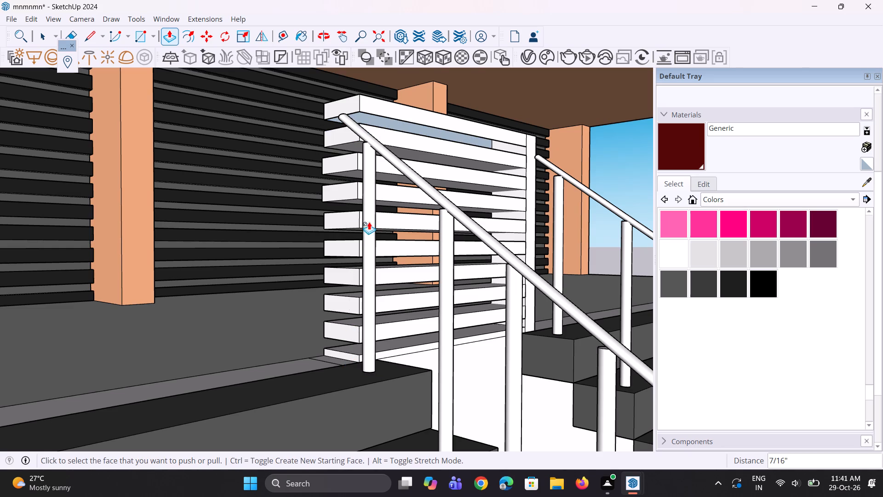
click(348, 161)
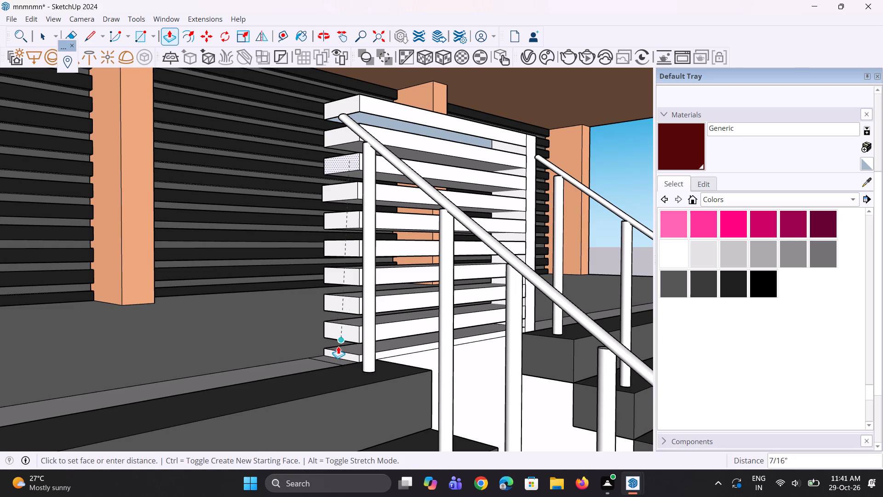
click(340, 352)
middle_drag(367, 247, 304, 248)
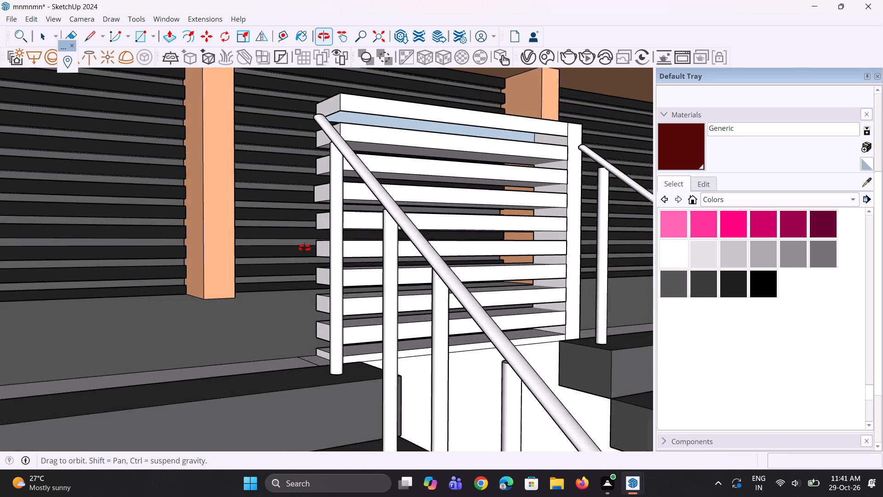
middle_drag(304, 248, 328, 227)
click(331, 187)
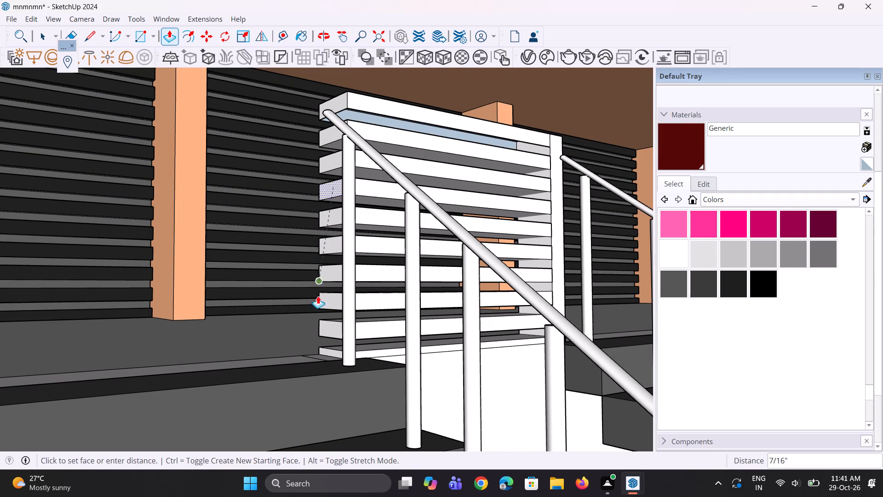
click(331, 348)
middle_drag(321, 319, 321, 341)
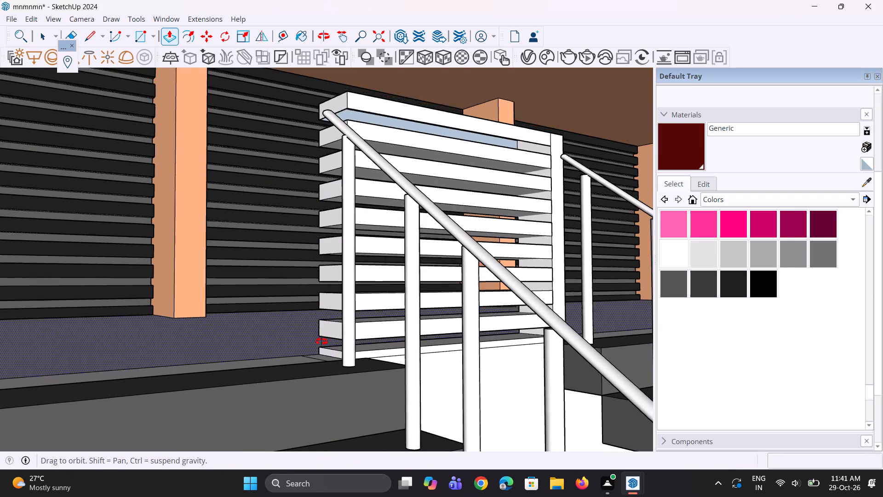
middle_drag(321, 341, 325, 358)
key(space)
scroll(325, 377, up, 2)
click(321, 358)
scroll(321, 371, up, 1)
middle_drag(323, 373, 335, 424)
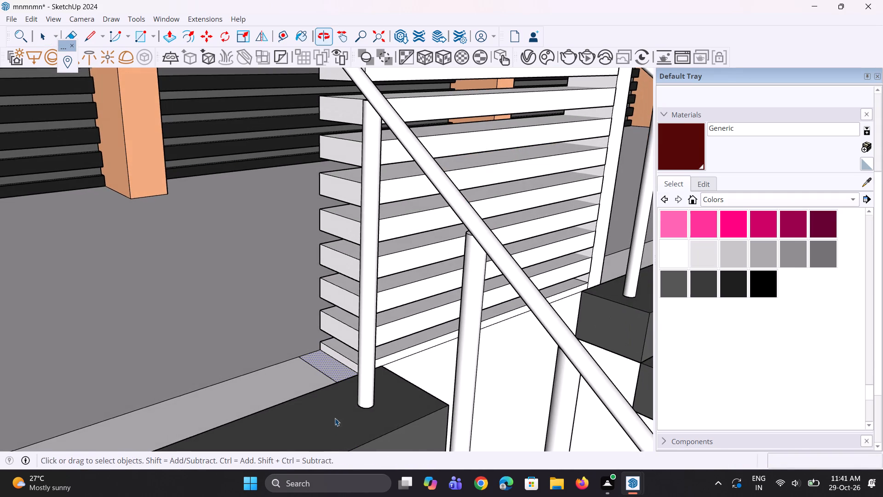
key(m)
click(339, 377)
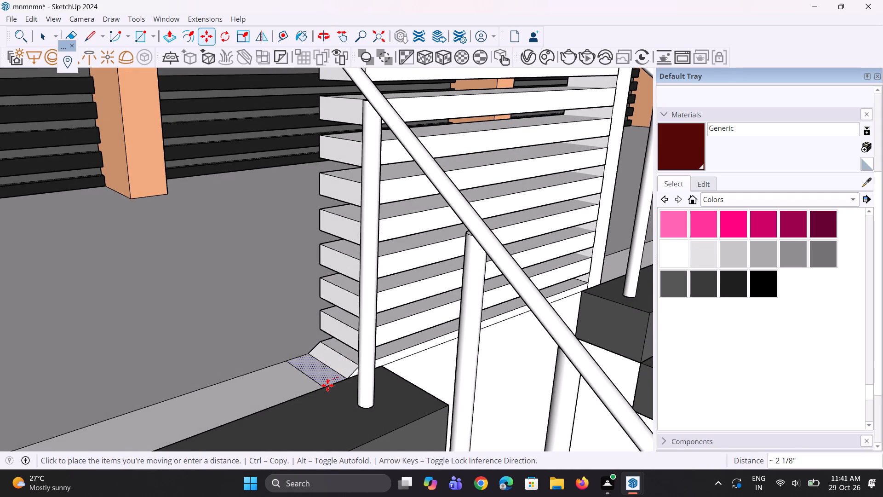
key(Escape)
Erase the old rectangle's edge across the ledge beside the middle parapet's lowest slat.
scroll(327, 385, up, 3)
key(e)
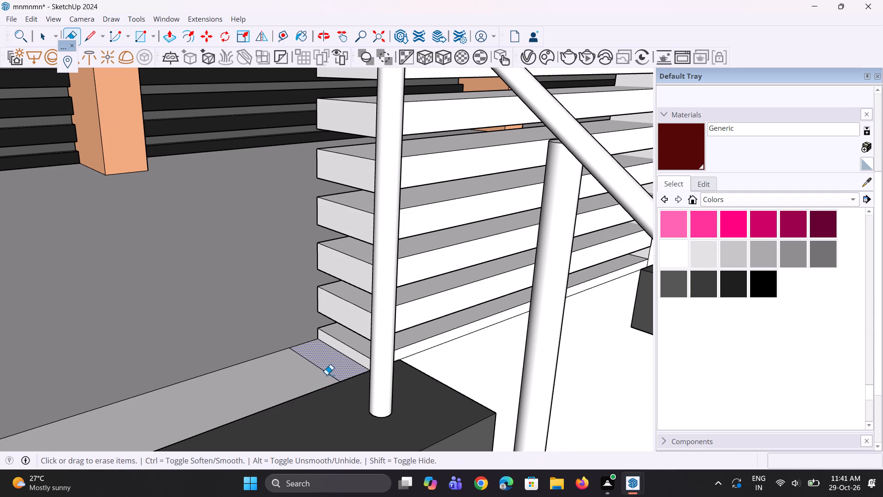
click(327, 374)
scroll(319, 353, down, 3)
Draw a rectangle about 3" by 9 3/16" across the ledge, just short of the lowest slat's left end.
key(r)
scroll(319, 355, up, 3)
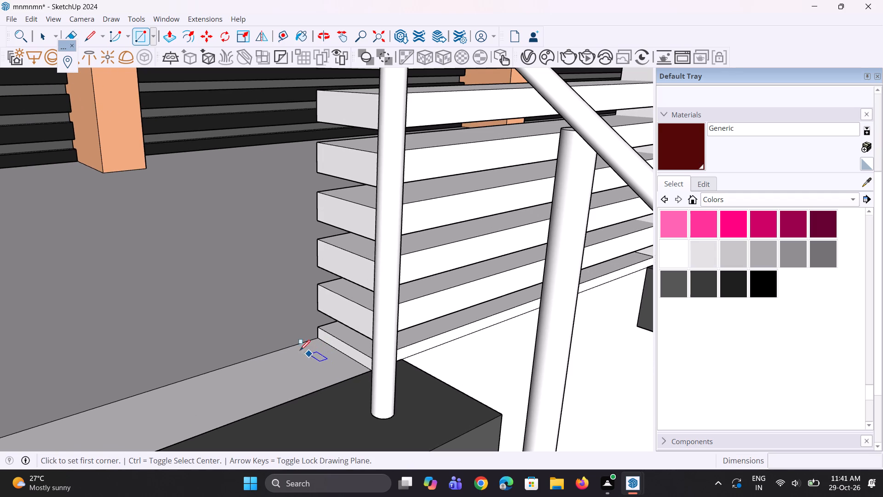
click(282, 348)
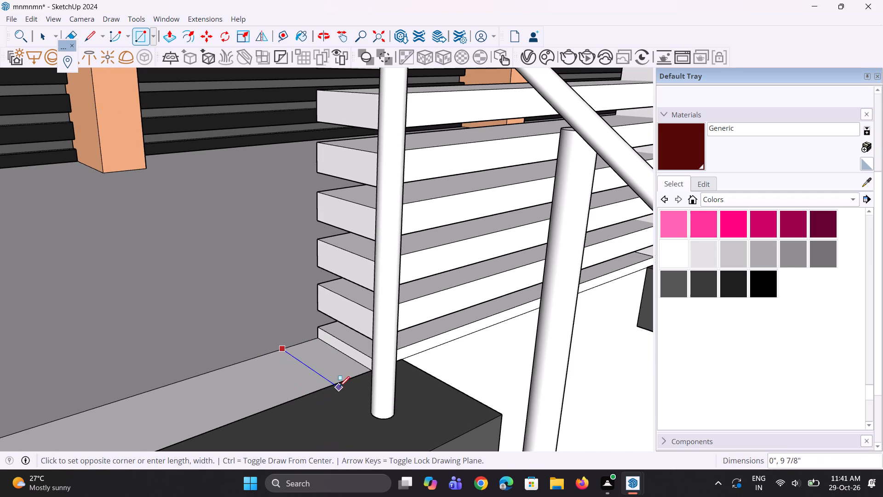
click(359, 375)
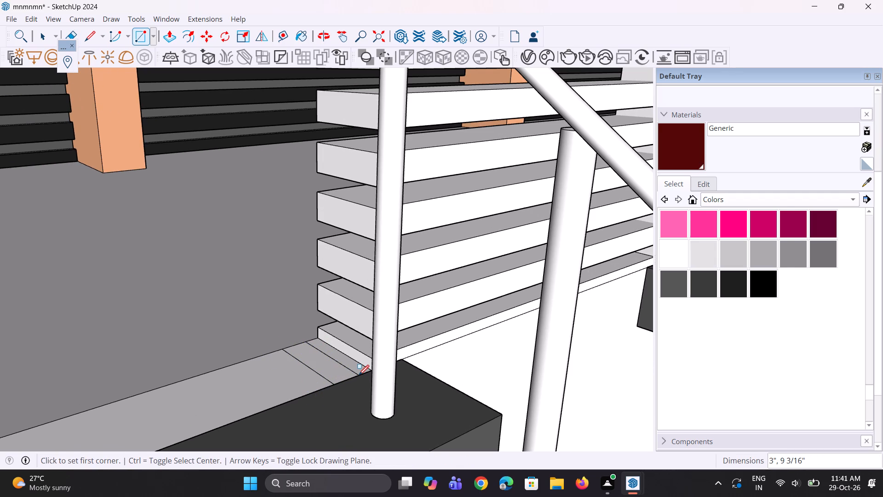
Extrude the rectangle 3' 10 5/16" up to the parapet's top to form the left end post.
key(p)
click(342, 370)
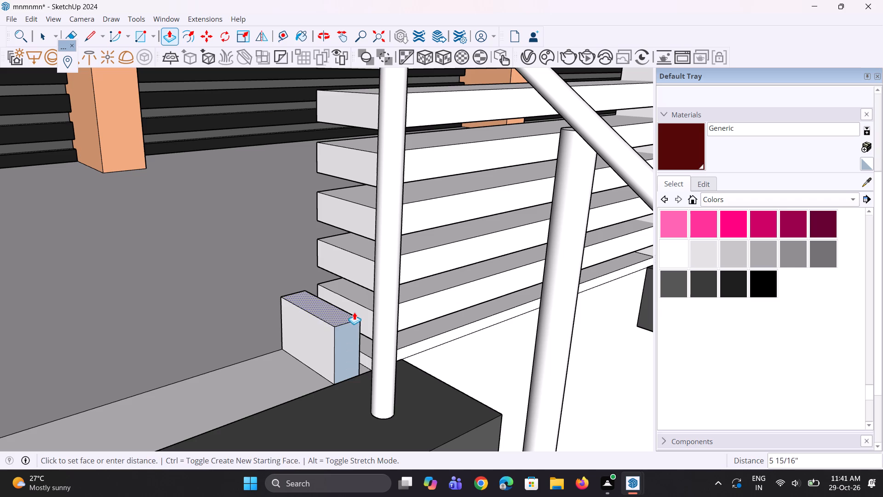
scroll(353, 298, down, 13)
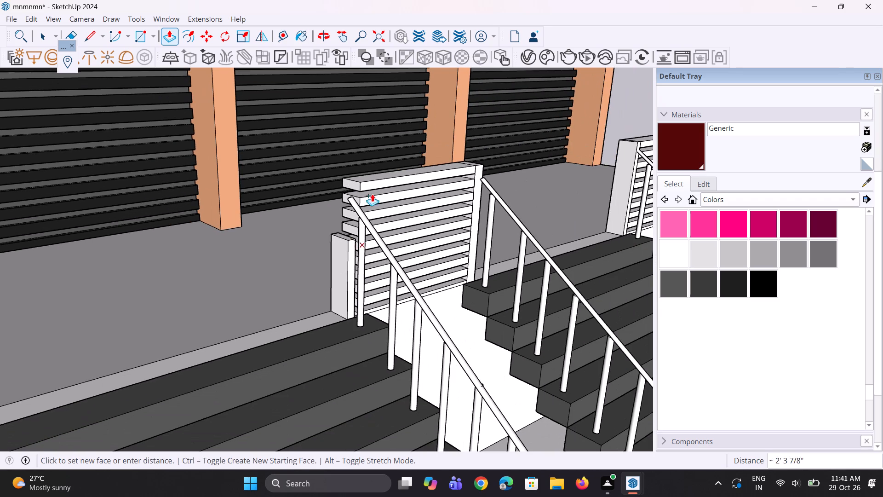
click(377, 184)
Pull the left end post's inner face about 1 5/8" inward to meet the slat ends.
middle_drag(387, 246, 247, 260)
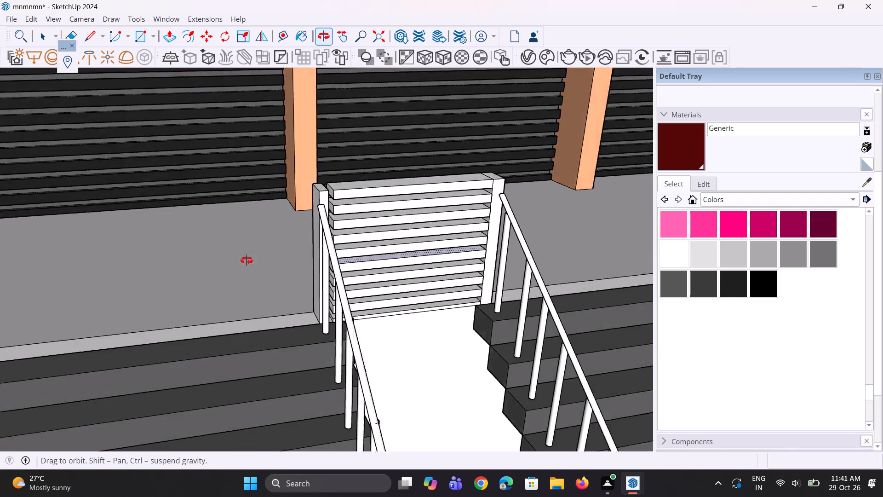
middle_drag(247, 260, 159, 228)
scroll(285, 212, up, 7)
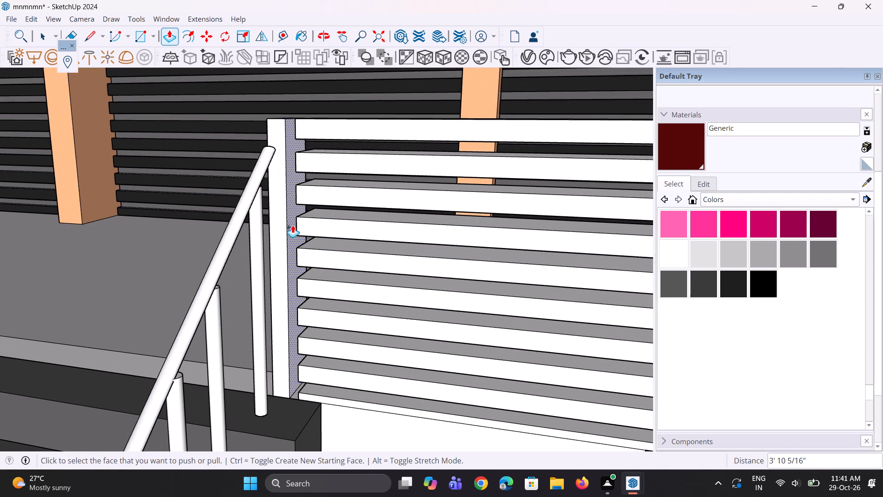
click(292, 225)
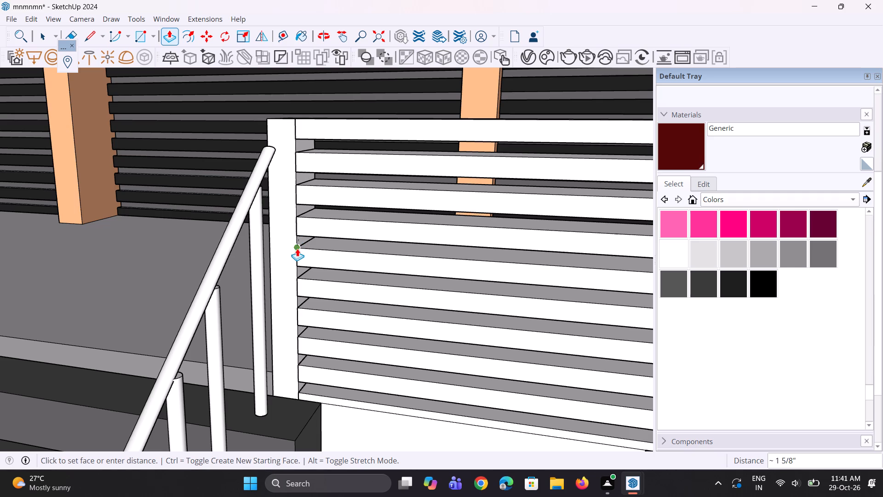
click(298, 249)
Pull the outer face of the middle parapet's left end post about 1 1/16" outward.
middle_drag(293, 270, 484, 292)
scroll(393, 289, down, 3)
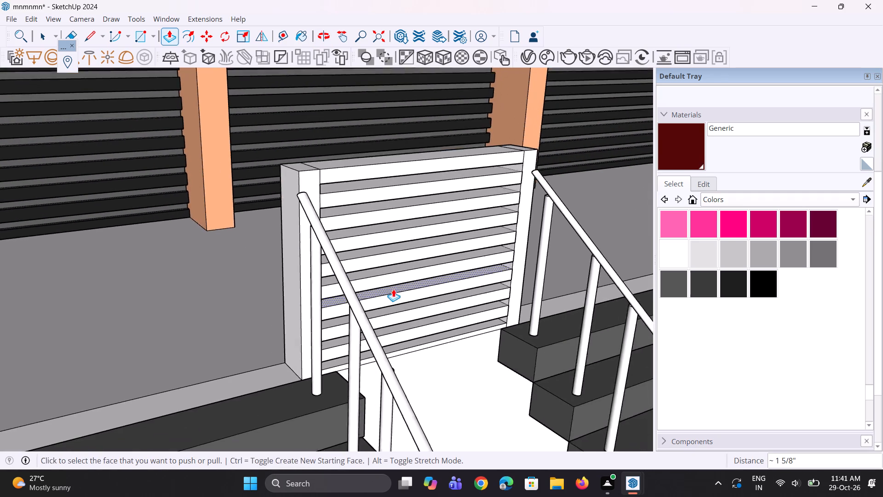
scroll(393, 289, down, 2)
middle_drag(315, 270, 283, 253)
scroll(305, 210, up, 3)
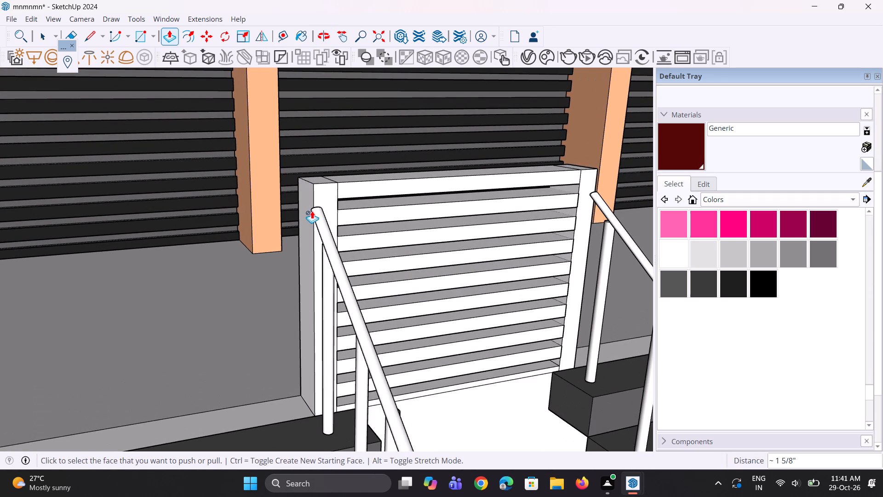
middle_drag(319, 212, 293, 218)
click(306, 202)
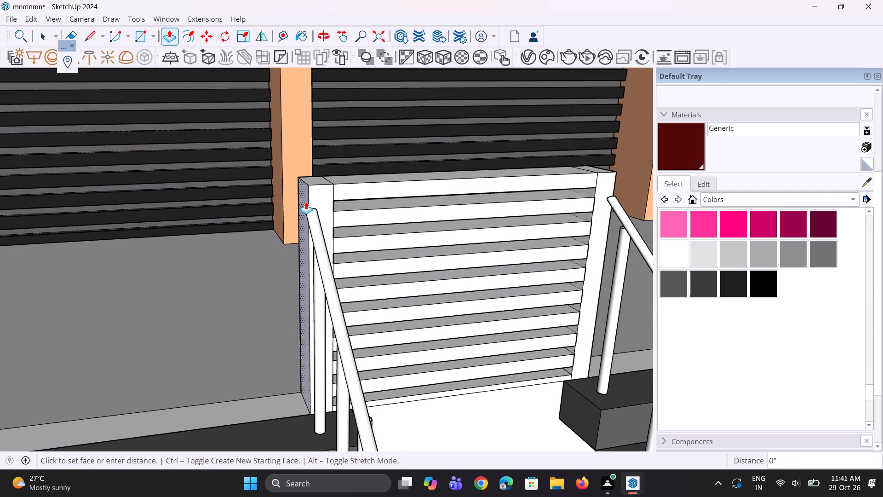
click(301, 202)
Push the right end face of the left parapet's lowest slat about 3 1/2" inward to shorten it.
middle_drag(286, 254, 146, 272)
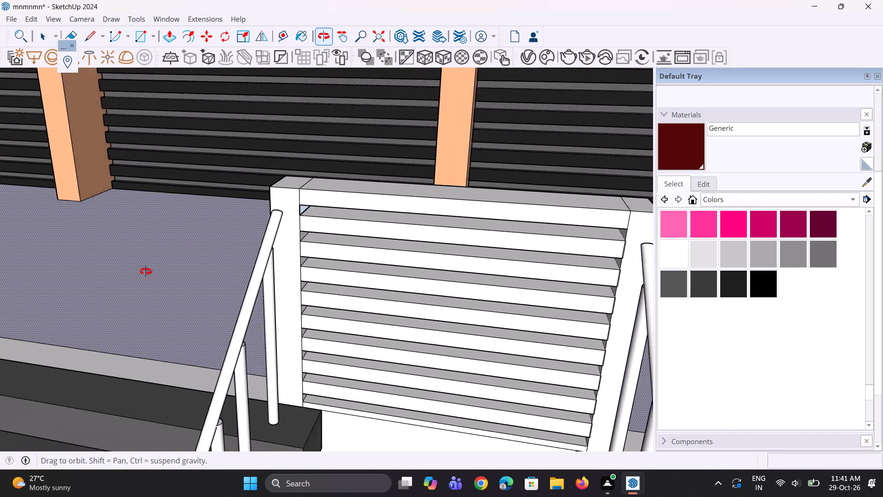
middle_drag(146, 272, 249, 265)
scroll(327, 236, down, 11)
middle_drag(64, 263, 45, 277)
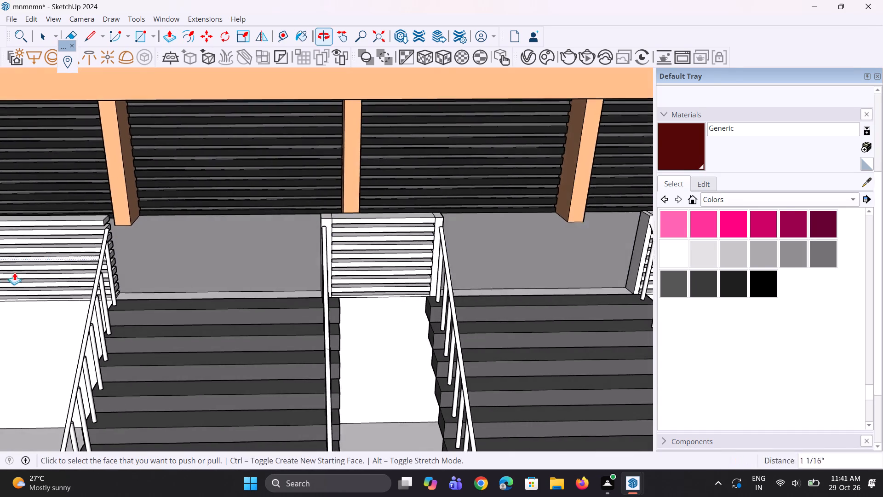
scroll(97, 275, up, 4)
scroll(121, 324, up, 5)
middle_drag(181, 299, 117, 307)
scroll(122, 295, up, 7)
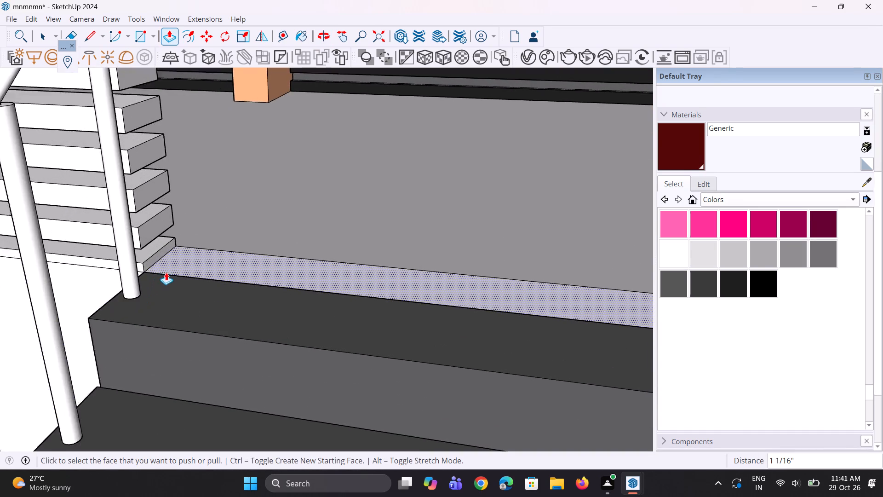
scroll(166, 272, up, 5)
click(155, 256)
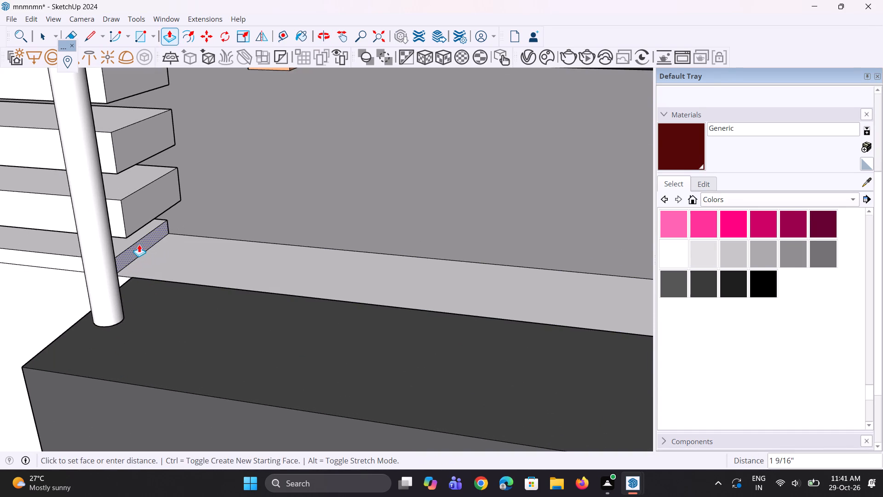
key(Escape)
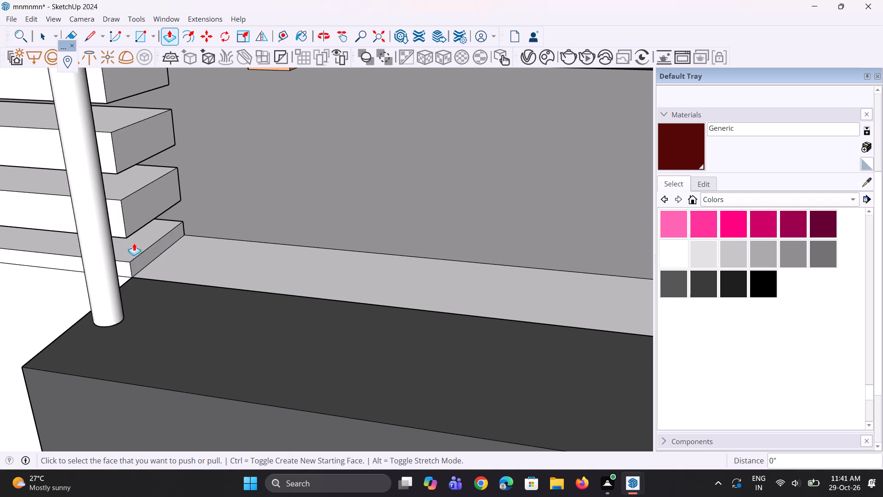
middle_drag(150, 250, 314, 250)
middle_drag(268, 263, 0, 257)
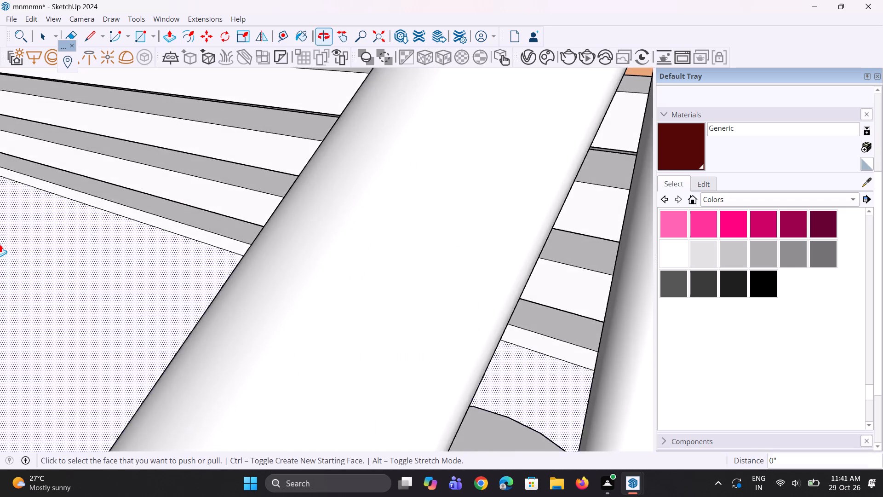
scroll(0, 238, down, 10)
middle_drag(154, 276, 108, 283)
scroll(215, 283, up, 7)
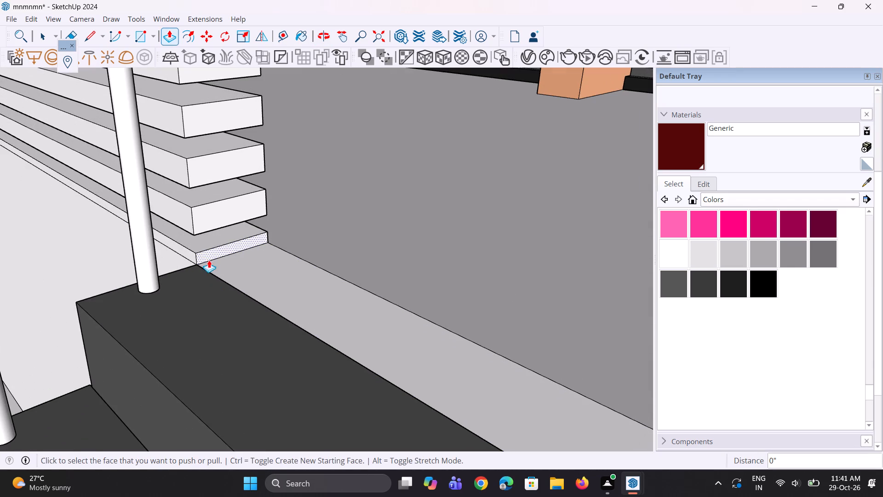
click(211, 258)
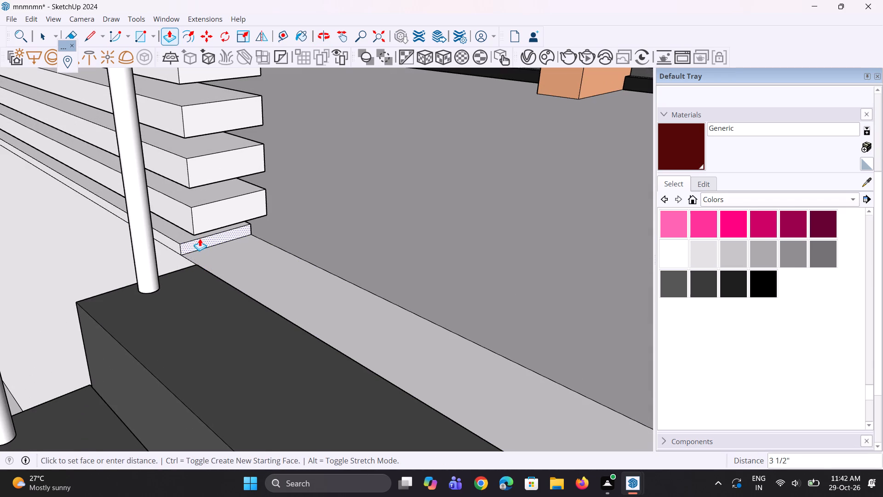
click(200, 238)
Repeat the same inward push on the right end faces of the left parapet's nine remaining slats, up to the top one.
double_click(231, 205)
double_click(218, 176)
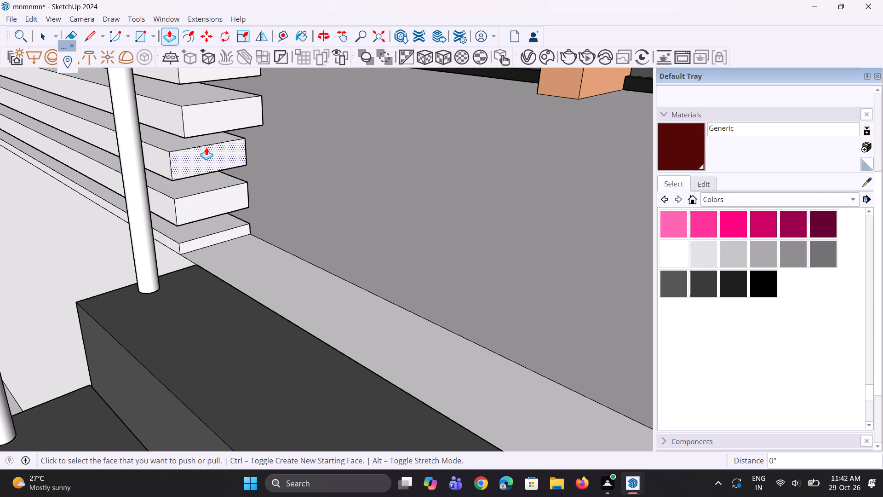
double_click(208, 122)
scroll(188, 267, down, 9)
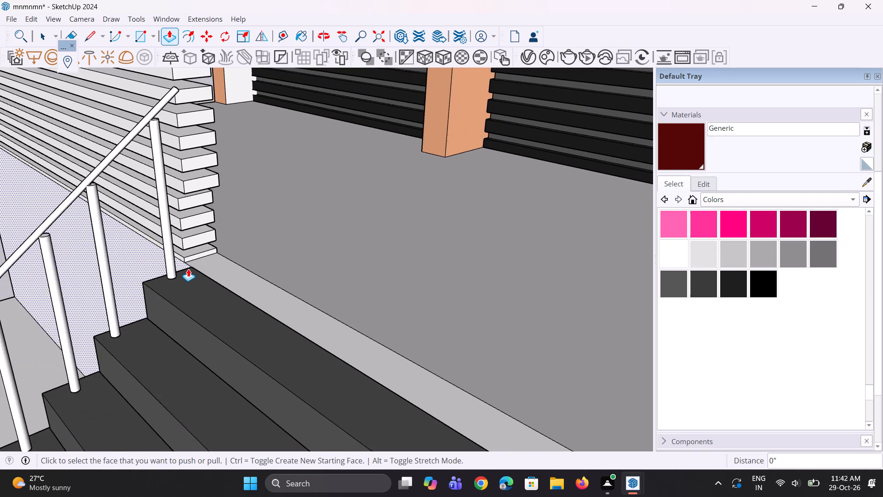
scroll(188, 269, down, 4)
scroll(219, 191, up, 9)
double_click(176, 239)
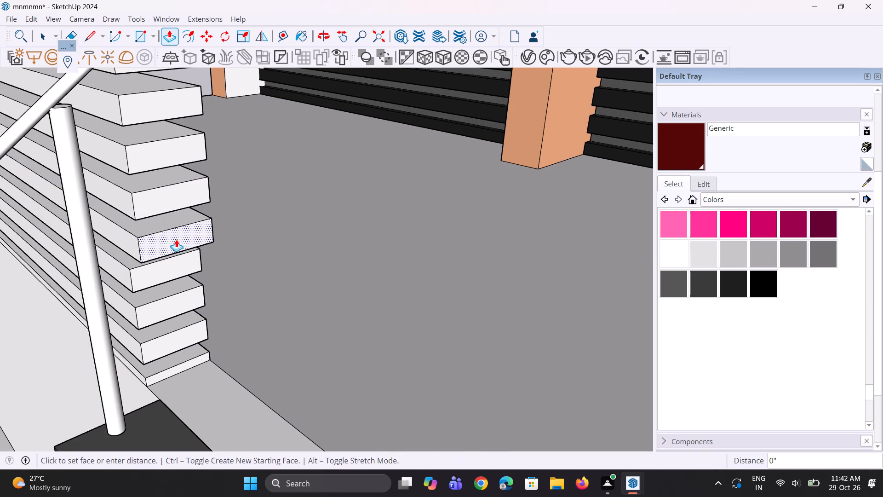
double_click(174, 201)
double_click(174, 157)
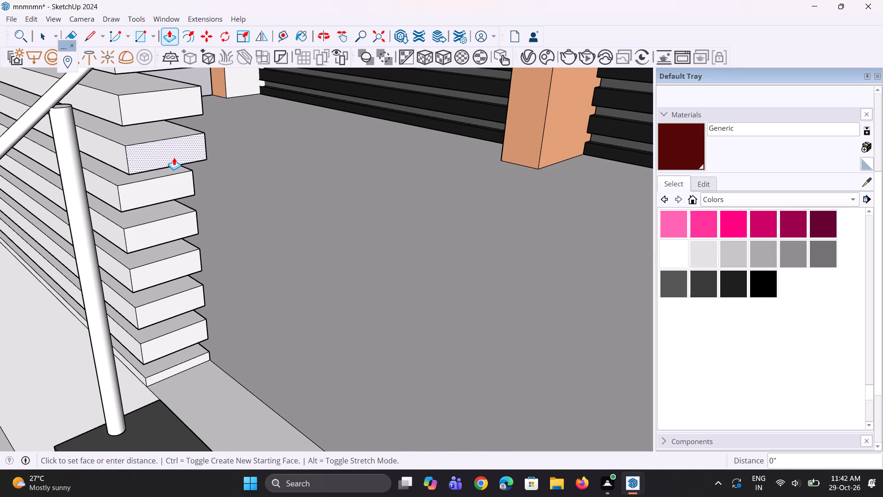
scroll(144, 305, down, 9)
scroll(166, 220, up, 1)
middle_drag(167, 220, 186, 206)
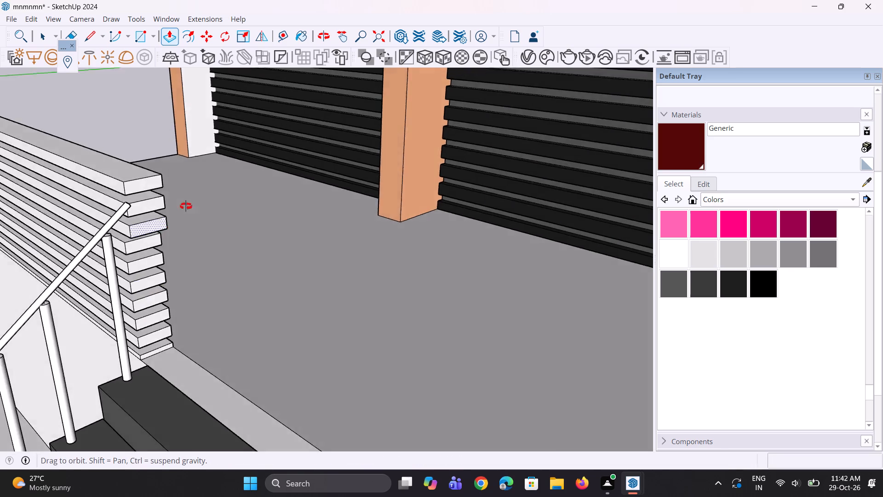
middle_drag(186, 206, 233, 154)
scroll(204, 178, up, 1)
scroll(134, 218, up, 2)
double_click(114, 253)
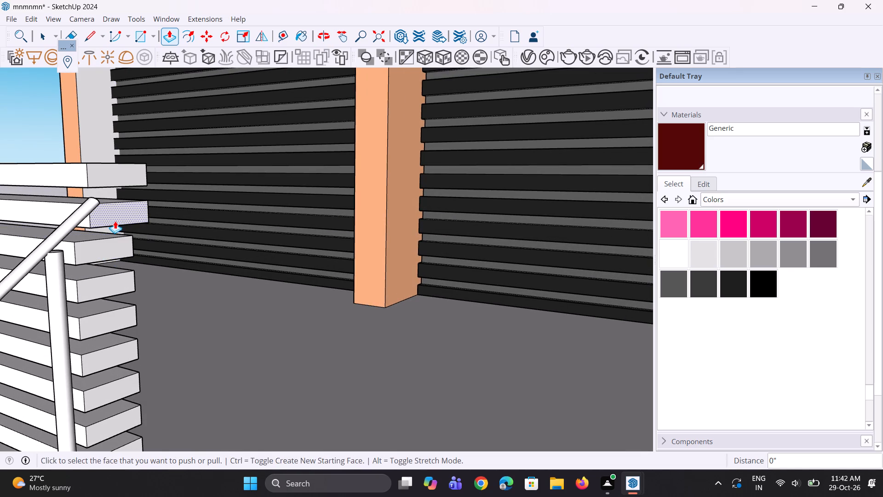
double_click(115, 221)
double_click(124, 171)
Draw a rectangle about 3 13/16" wide across the full ledge depth, just short of the left parapet's lowest slat end.
scroll(63, 180, down, 4)
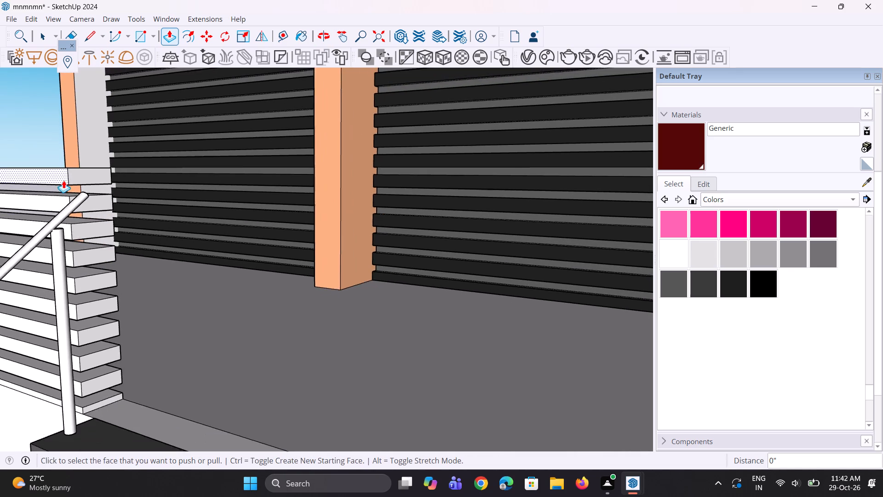
scroll(63, 180, down, 4)
middle_drag(65, 260, 115, 329)
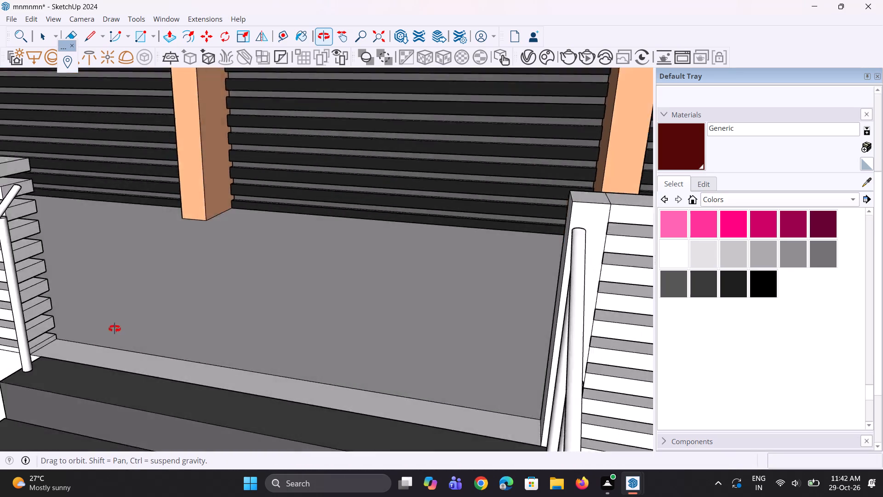
middle_drag(115, 329, 100, 361)
scroll(86, 330, up, 5)
key(r)
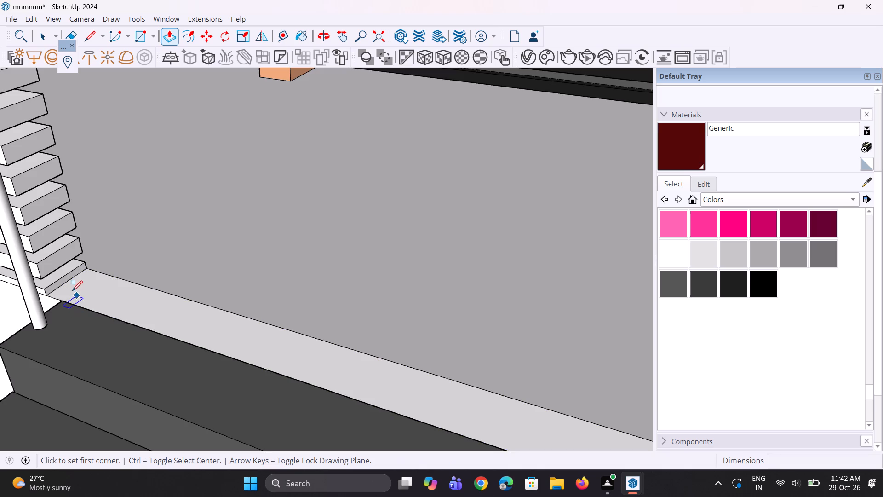
scroll(69, 289, up, 5)
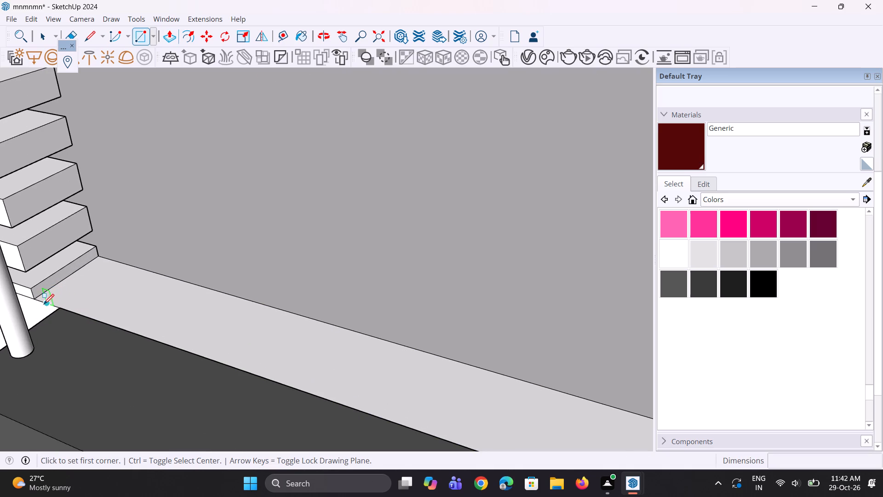
click(44, 304)
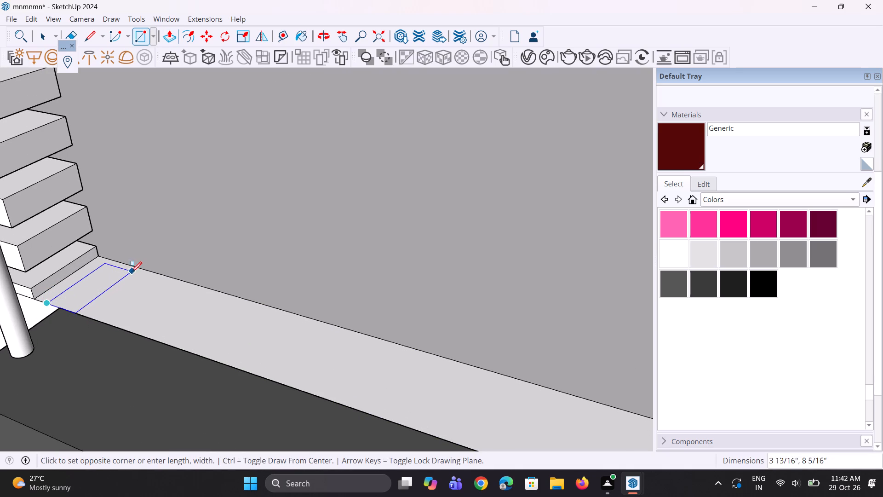
click(134, 269)
Extrude the rectangle 3' 10 5/16" up to the left parapet's top to form its right end post.
key(p)
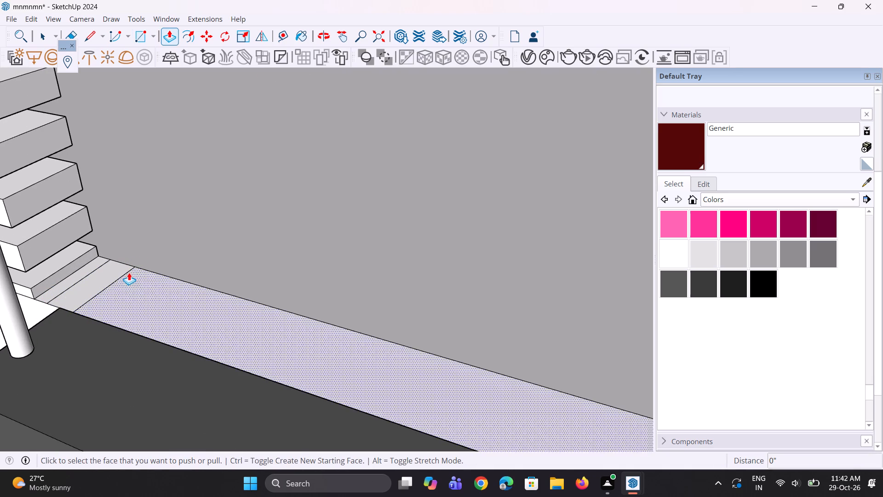
click(108, 278)
scroll(122, 233, down, 3)
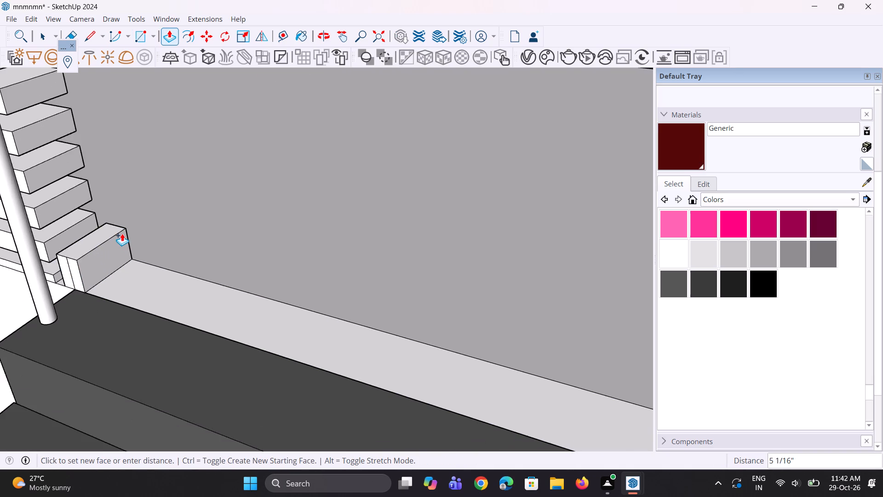
scroll(122, 233, down, 15)
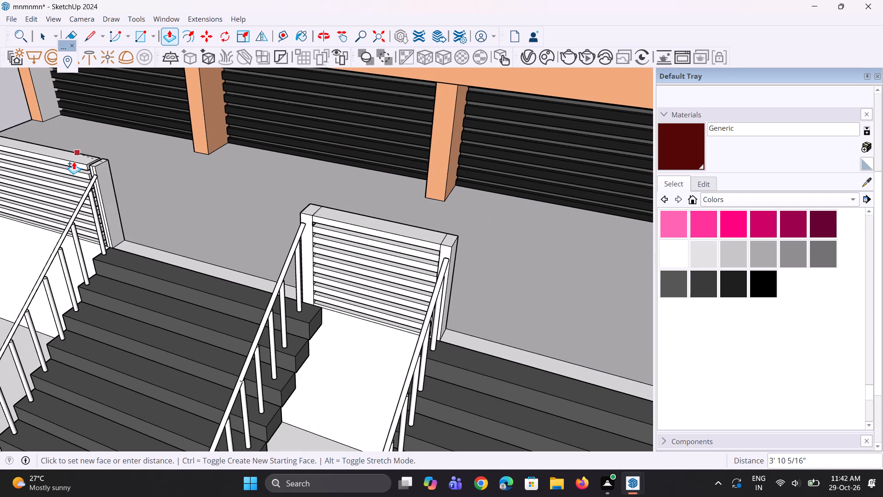
click(74, 163)
Pull the outer face of the left parapet's right end post about 1 1/16" outward.
middle_drag(112, 192, 271, 190)
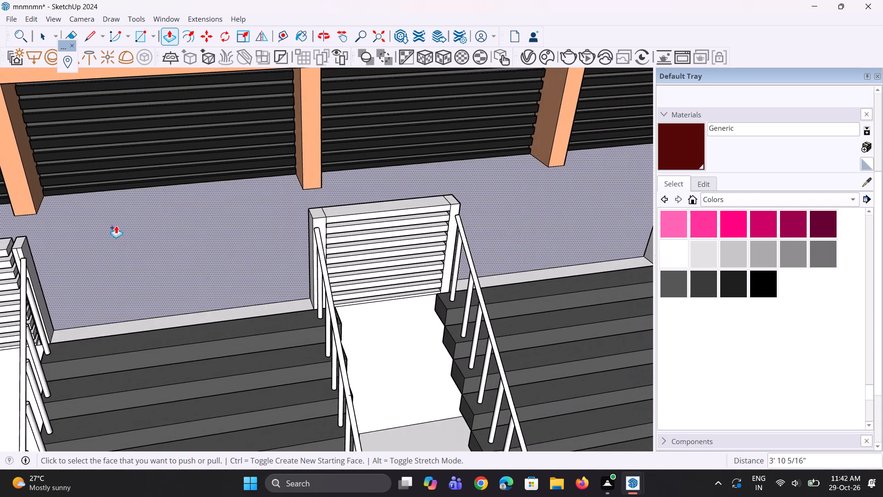
scroll(84, 244, up, 1)
scroll(30, 266, up, 2)
click(29, 266)
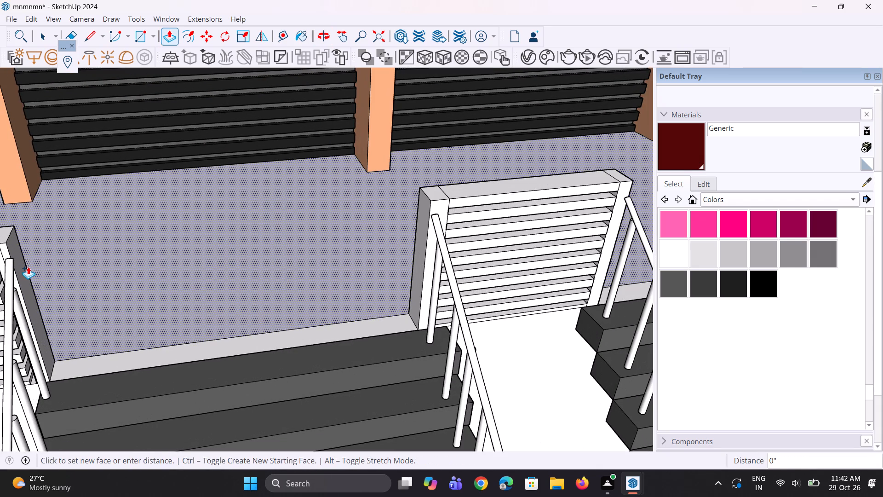
key(Escape)
scroll(23, 269, up, 4)
key(p)
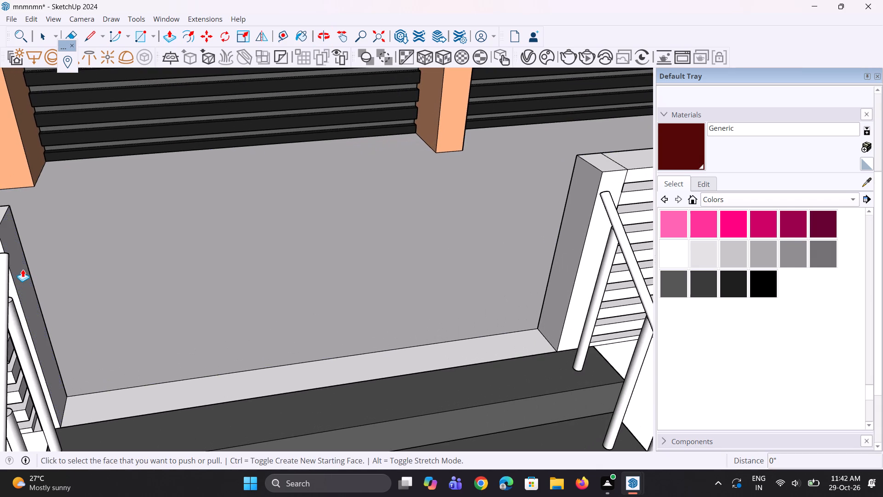
click(20, 266)
click(26, 269)
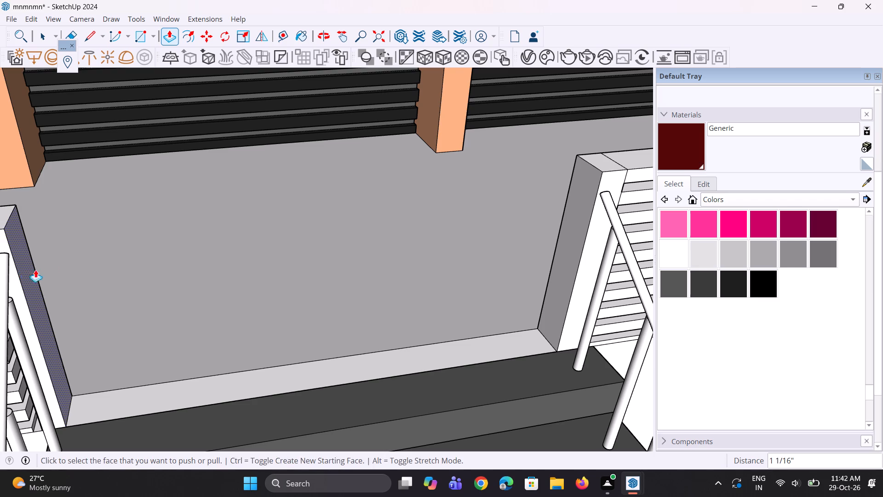
Extend the right end of the left parapet's top slat to meet the inner face of the new end post.
middle_drag(47, 268, 95, 254)
scroll(101, 251, down, 5)
middle_drag(27, 272, 0, 266)
scroll(68, 250, up, 3)
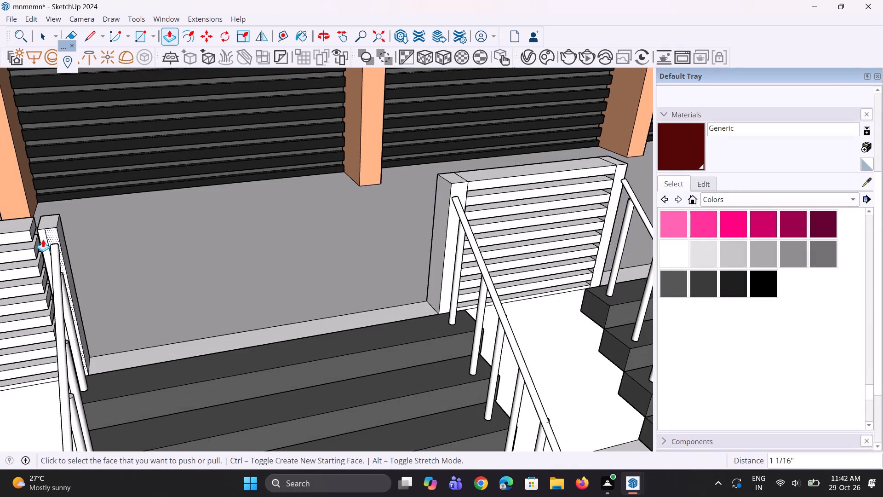
scroll(41, 238, up, 5)
click(30, 229)
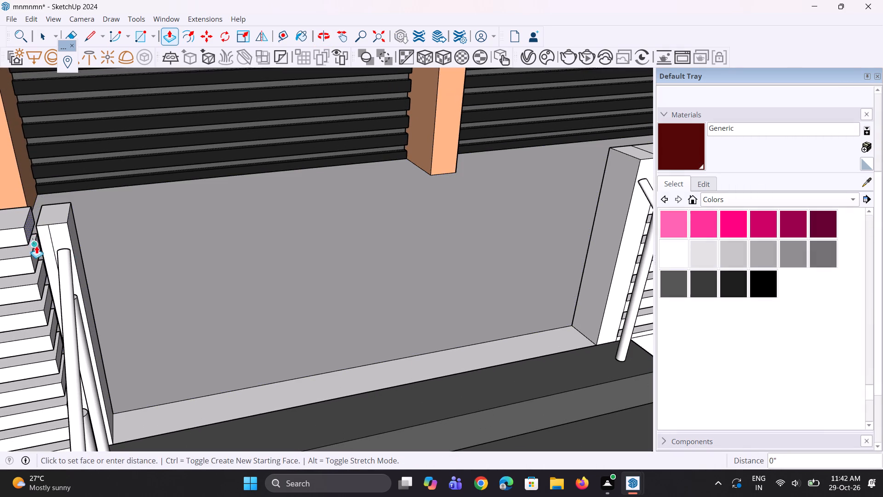
click(41, 248)
Extend the right ends of the left parapet's upper slats to meet the inner face of its right end post.
scroll(32, 265, up, 1)
double_click(35, 259)
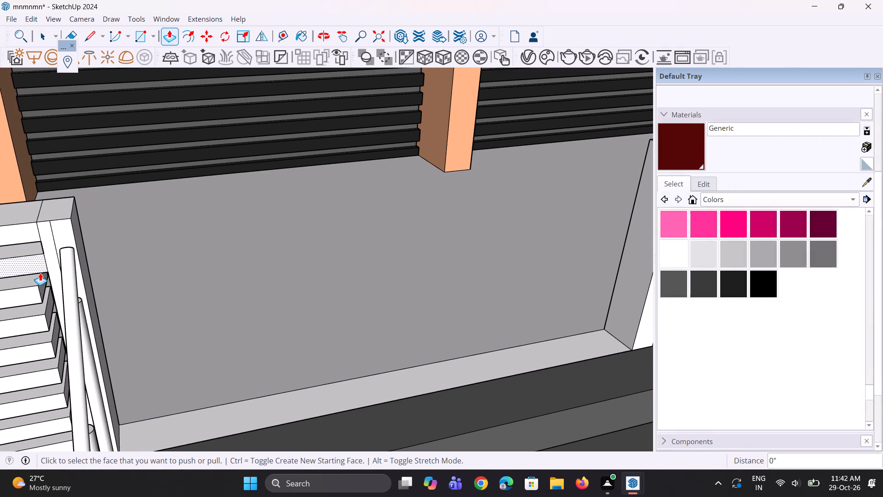
double_click(44, 289)
middle_drag(48, 276, 73, 222)
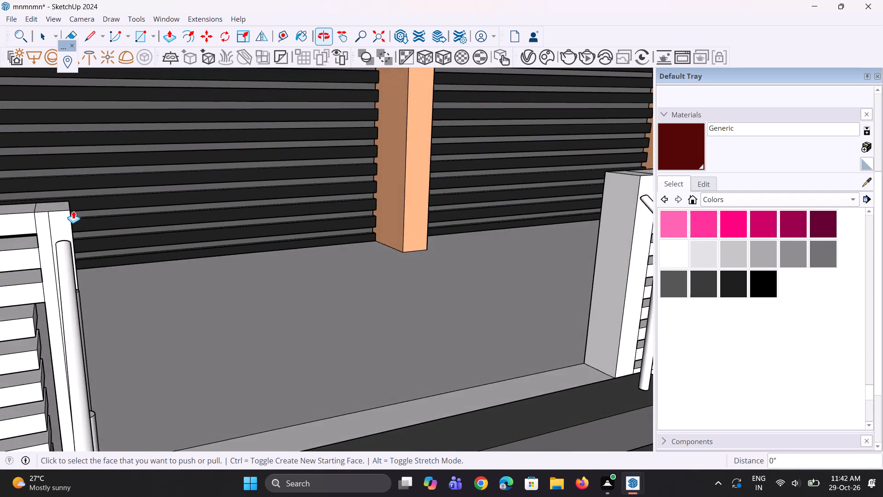
scroll(76, 207, down, 5)
scroll(82, 298, up, 4)
scroll(52, 233, up, 7)
scroll(45, 245, down, 1)
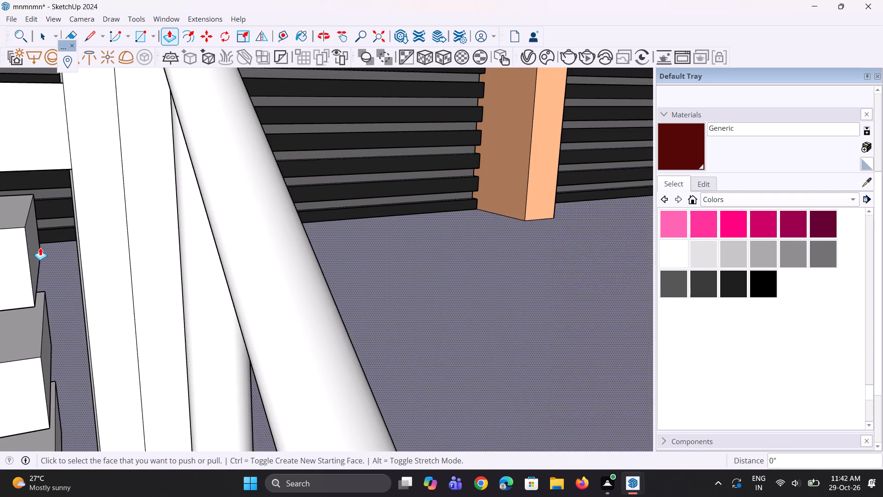
double_click(34, 257)
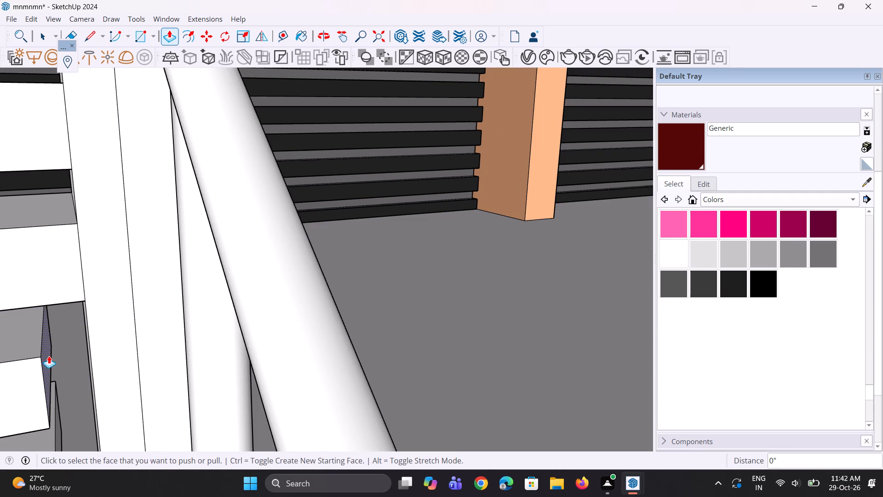
double_click(49, 356)
Extend the left parapet's remaining lower slats, down to the lowest one, to meet the inner face of its right end post.
scroll(36, 239, down, 5)
middle_drag(56, 354, 3, 311)
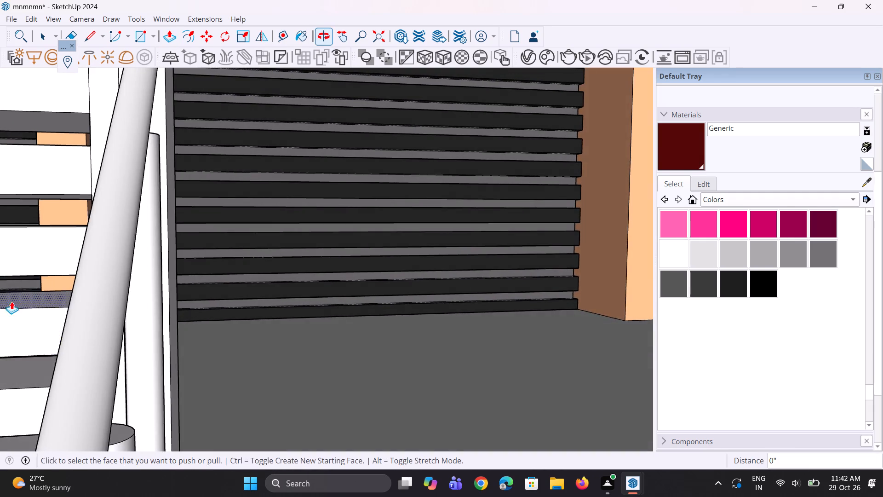
scroll(40, 248, down, 5)
middle_drag(60, 359, 19, 371)
scroll(117, 392, up, 3)
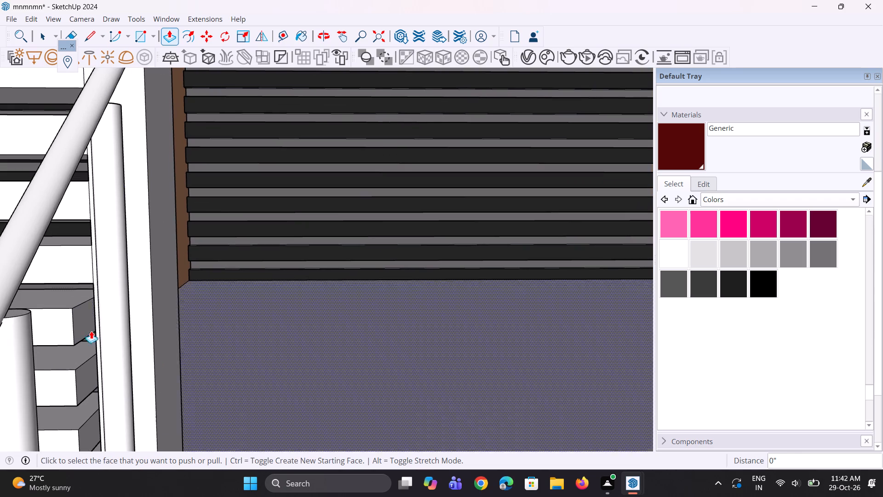
double_click(85, 321)
double_click(84, 369)
scroll(52, 248, down, 5)
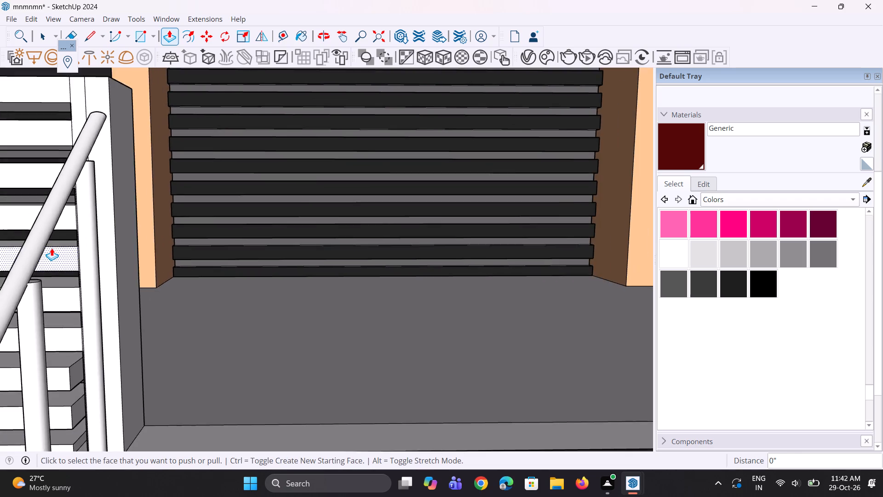
scroll(52, 248, down, 4)
scroll(74, 363, up, 6)
double_click(74, 317)
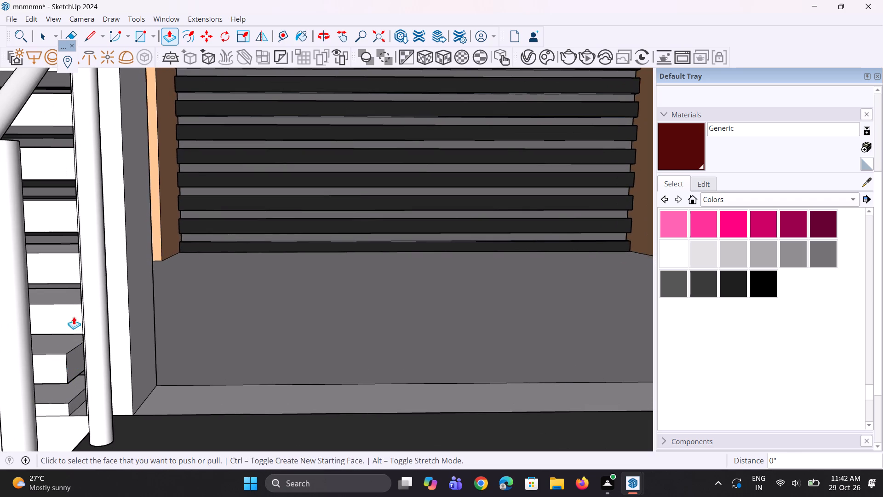
double_click(68, 366)
double_click(77, 407)
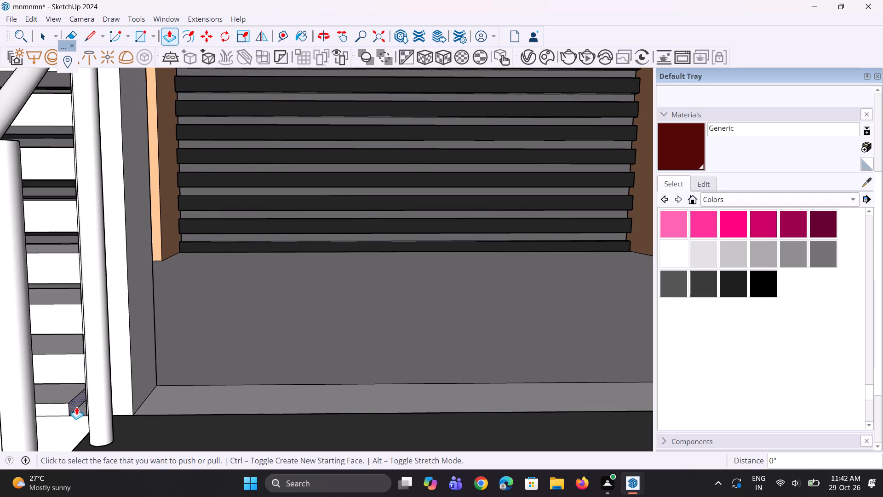
Erase the extra vertical edge on the front face of the left parapet's right end post.
middle_drag(97, 362, 33, 357)
key(e)
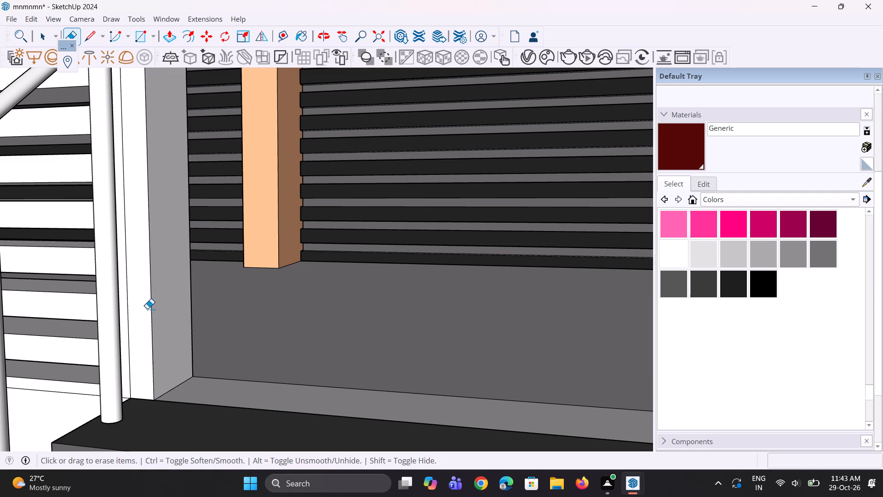
drag(135, 306, 126, 307)
Examine the end posts and slats of all the parapets beside the two entrance staircases.
scroll(115, 372, down, 5)
middle_drag(184, 299, 151, 410)
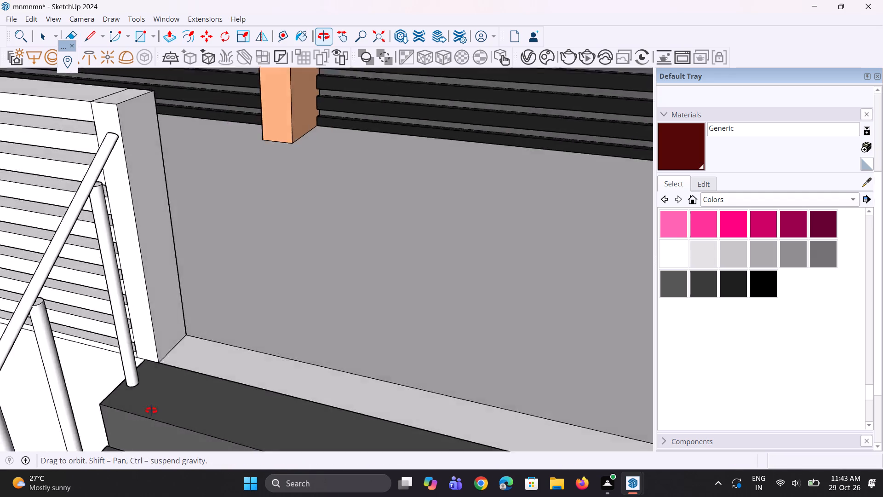
middle_drag(151, 410, 10, 382)
middle_drag(196, 244, 416, 287)
scroll(132, 127, up, 2)
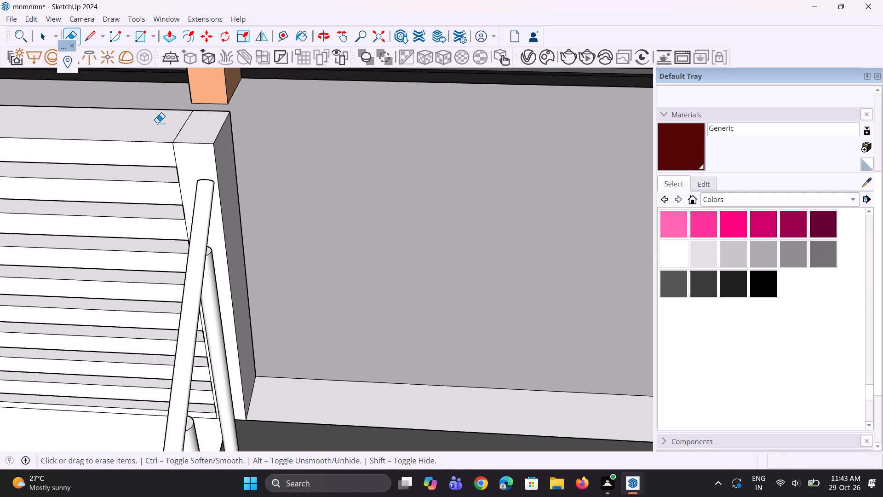
scroll(37, 186, down, 5)
middle_drag(149, 250, 349, 256)
scroll(315, 248, down, 11)
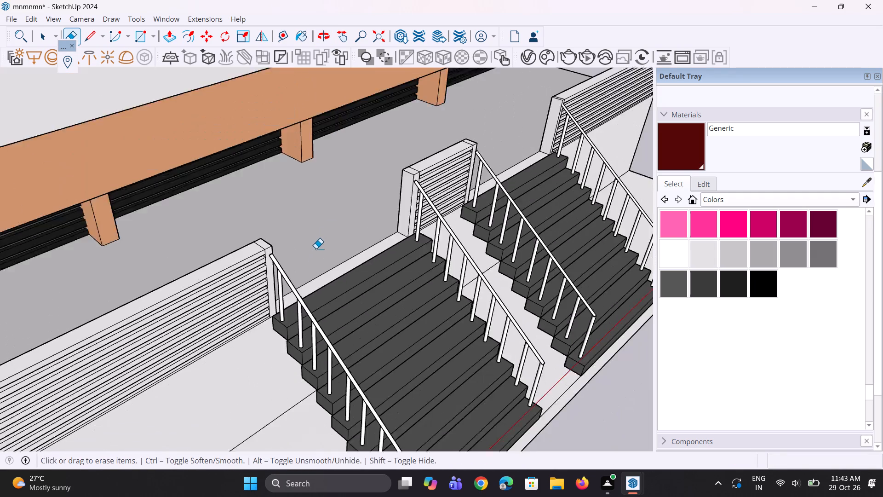
scroll(442, 148, up, 6)
scroll(346, 235, down, 4)
middle_drag(362, 228, 362, 227)
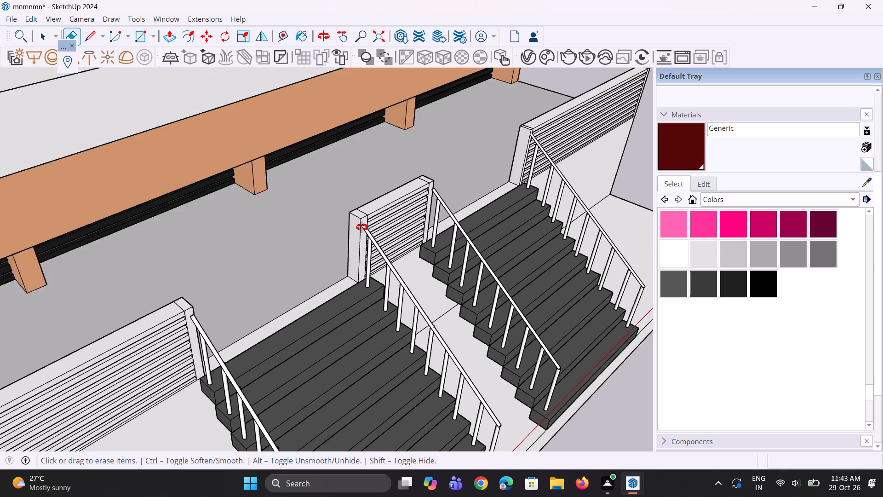
middle_drag(362, 227, 303, 224)
scroll(305, 230, down, 9)
middle_drag(413, 208, 352, 150)
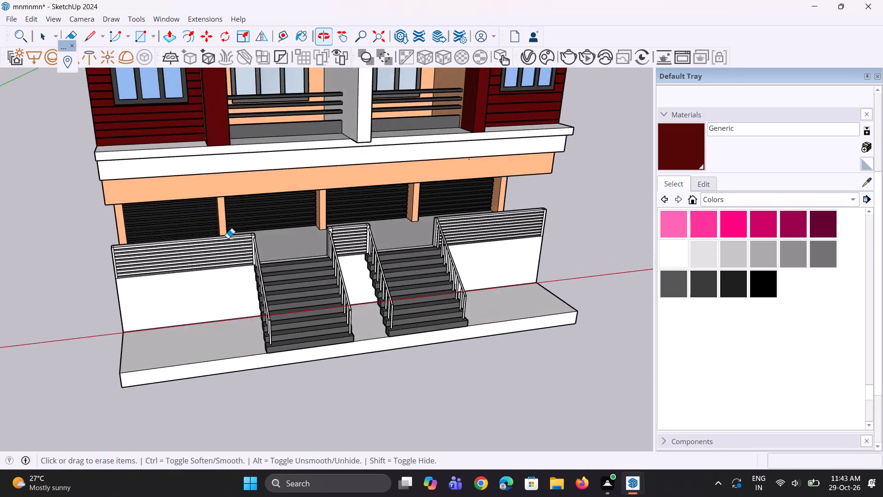
scroll(202, 252, up, 3)
scroll(109, 247, up, 3)
middle_drag(79, 253, 206, 238)
scroll(172, 278, down, 5)
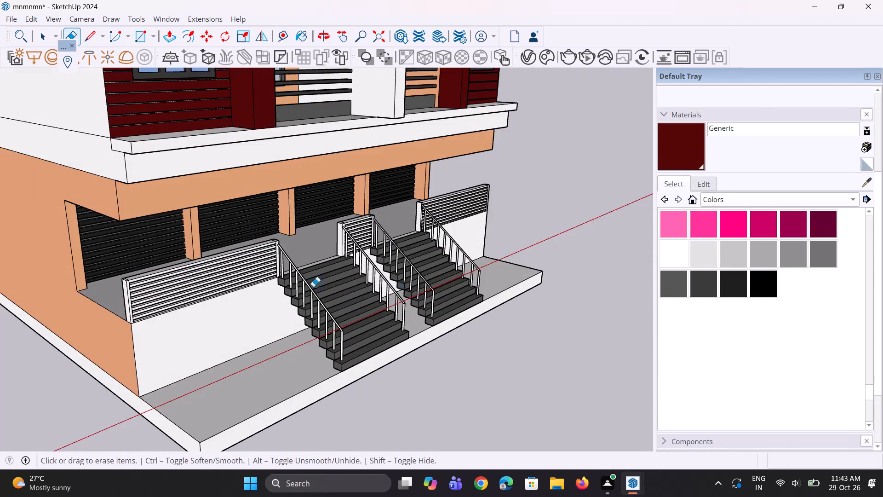
middle_drag(397, 287, 306, 298)
Examine the whole building's front and side facades, from the entrance base up to the roof.
key(space)
scroll(304, 296, down, 5)
key(space)
middle_drag(305, 296, 215, 244)
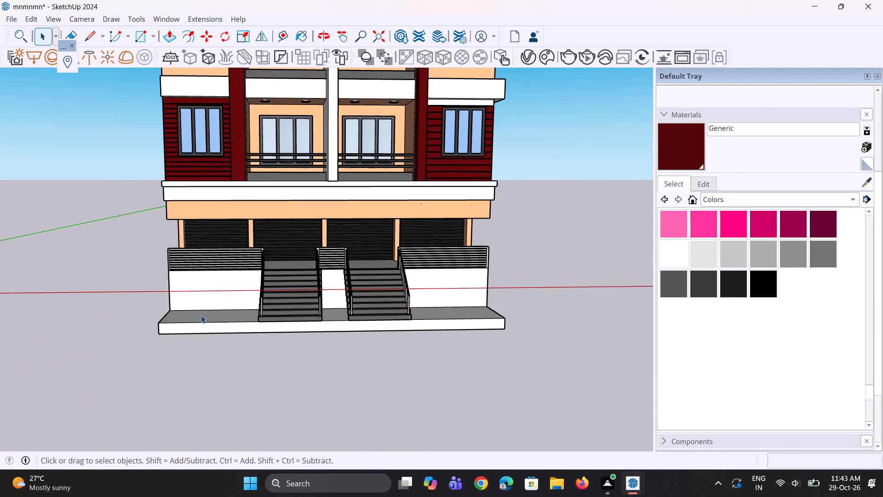
scroll(201, 317, down, 11)
middle_drag(333, 312, 242, 314)
scroll(276, 130, up, 7)
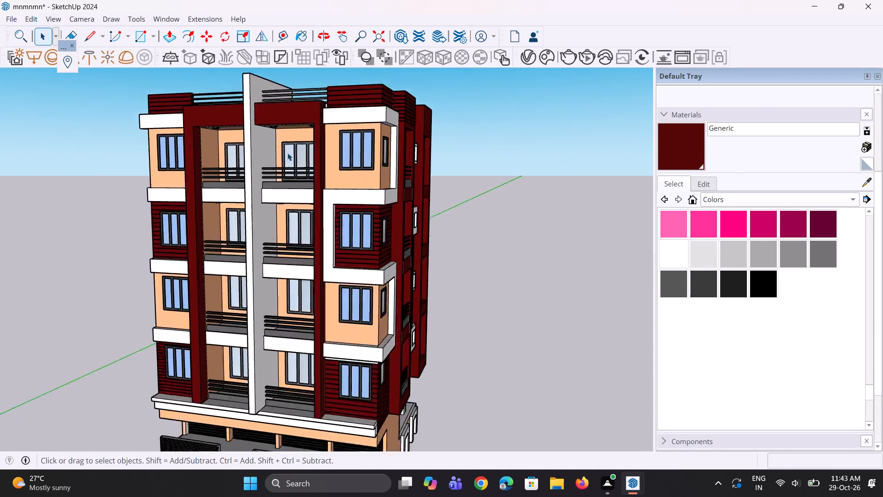
middle_drag(296, 166, 281, 159)
scroll(257, 189, down, 4)
middle_drag(346, 214, 271, 197)
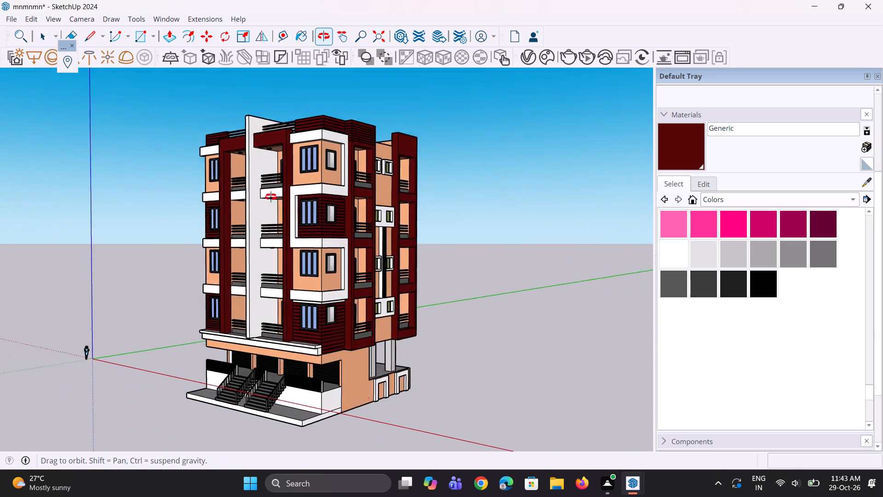
middle_drag(271, 197, 245, 189)
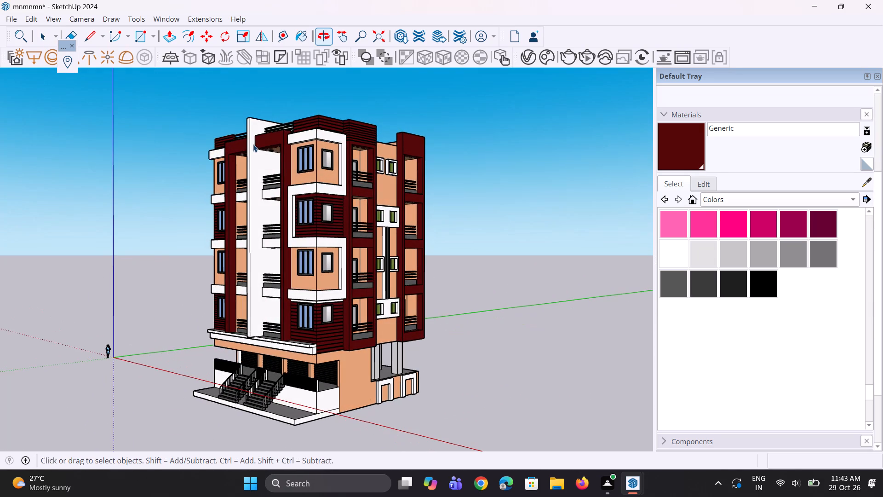
scroll(255, 137, up, 1)
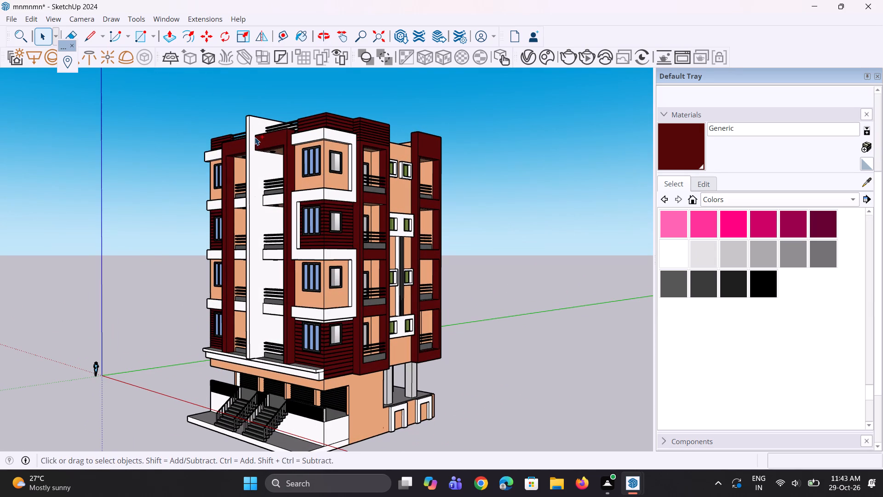
Save the model.
key(ctrl+s)
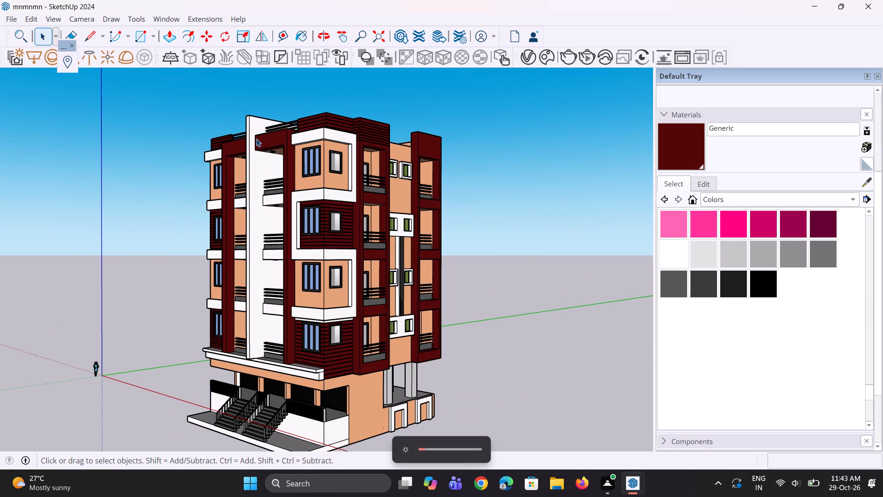
Review the building's overall exterior around its front corner, including low viewpoints toward the balconies and roofline.
middle_drag(279, 188, 290, 192)
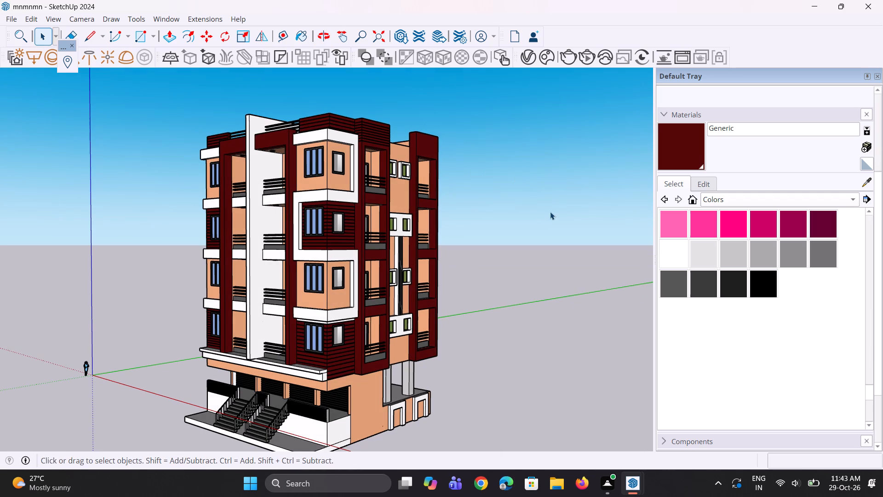
middle_drag(491, 214, 491, 201)
middle_drag(491, 201, 498, 185)
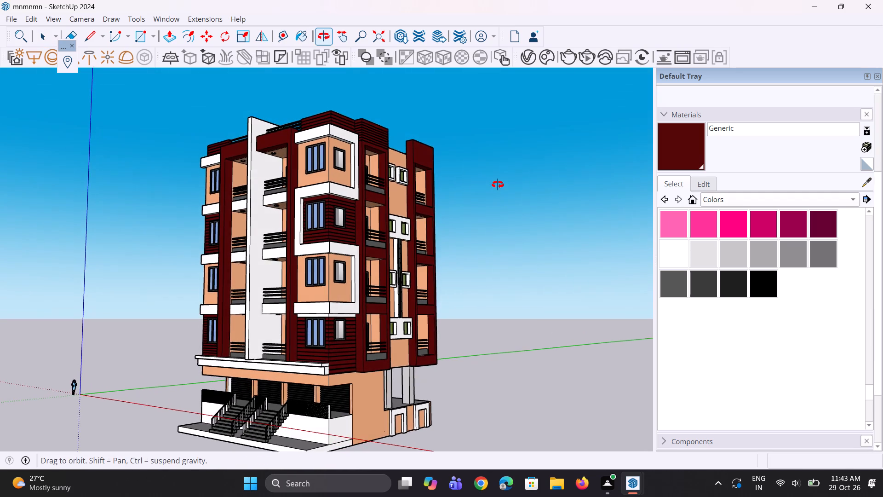
middle_drag(498, 185, 496, 189)
middle_click(496, 189)
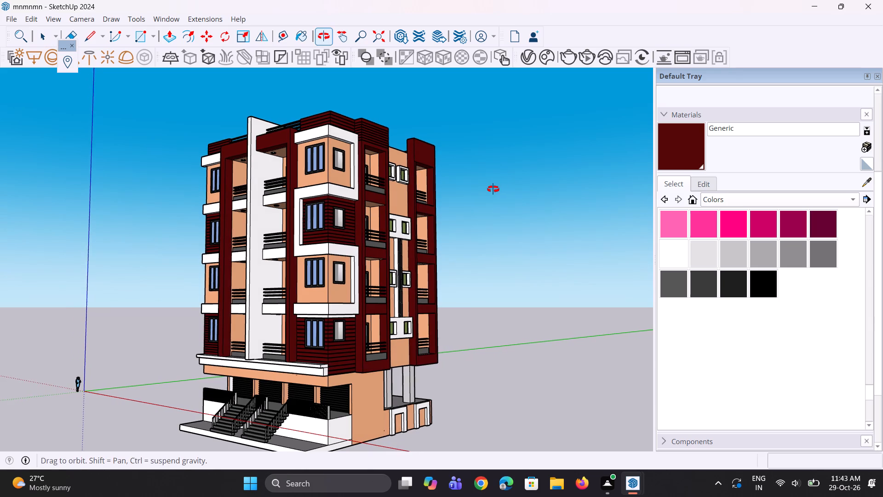
scroll(493, 189, up, 1)
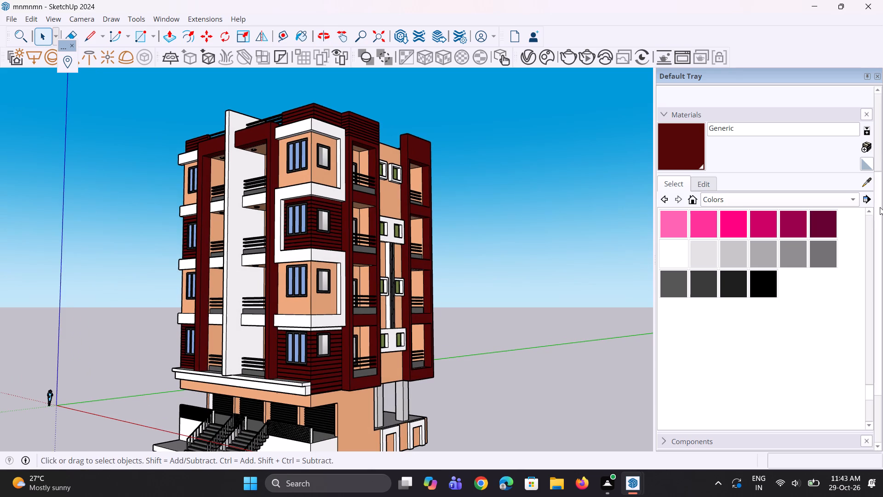
middle_drag(880, 207, 882, 214)
scroll(753, 240, down, 2)
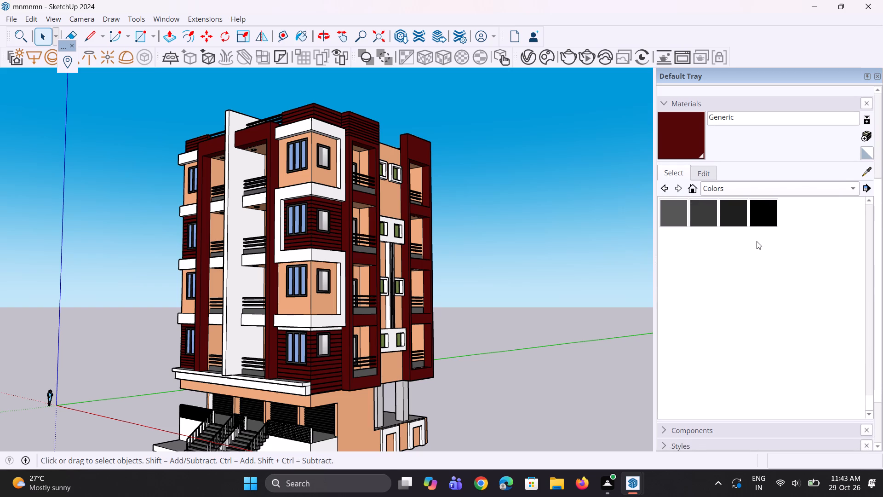
middle_drag(439, 262, 459, 269)
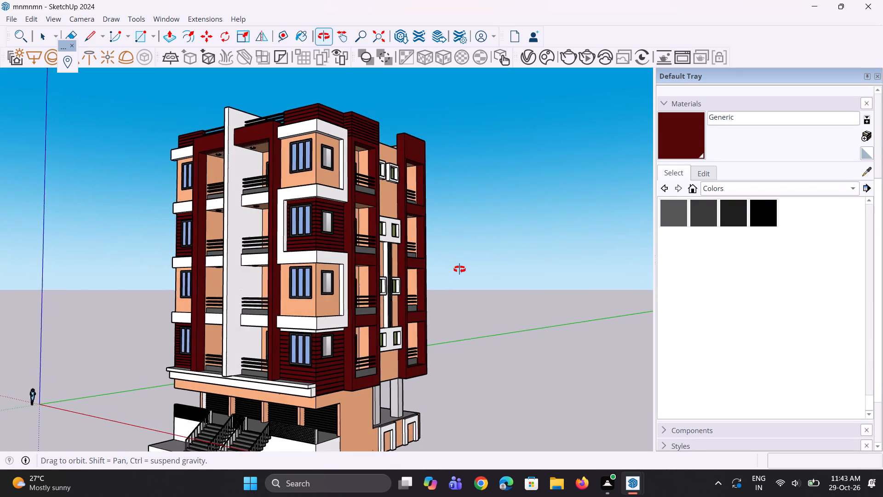
middle_drag(459, 269, 464, 264)
scroll(464, 260, down, 1)
middle_click(460, 255)
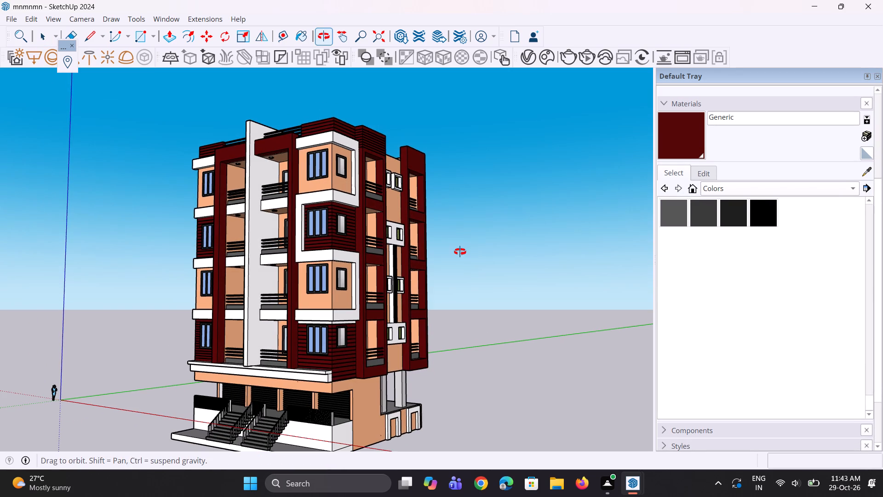
middle_drag(454, 243, 520, 250)
scroll(458, 243, up, 1)
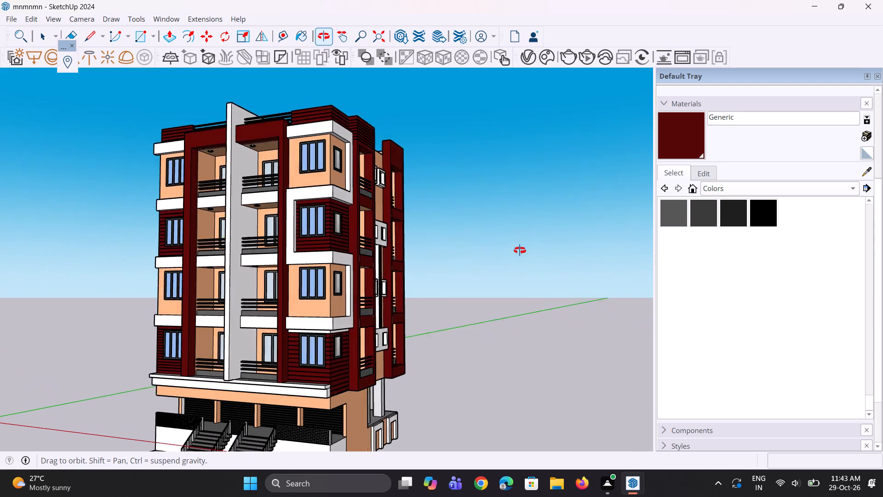
middle_drag(520, 250, 487, 221)
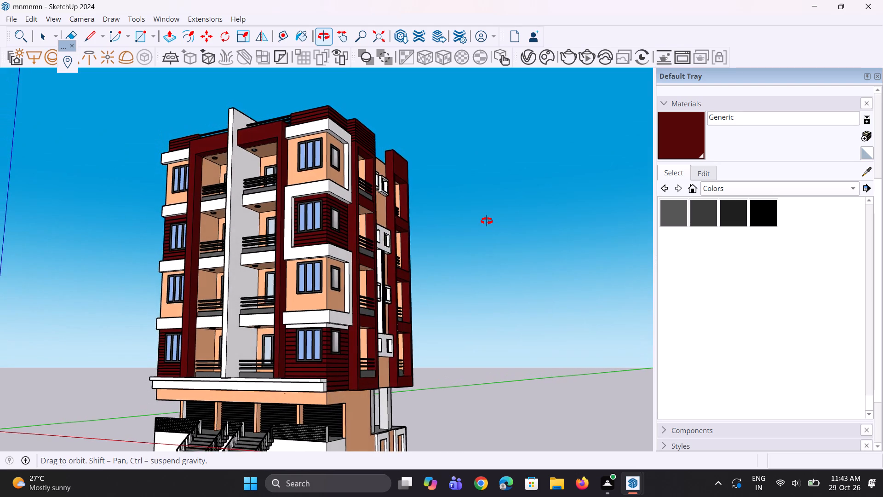
middle_drag(487, 221, 481, 221)
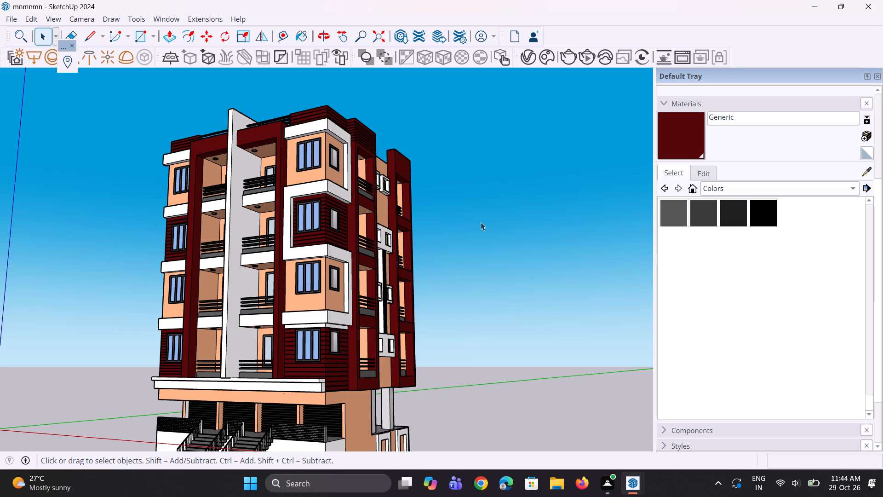
scroll(442, 209, down, 1)
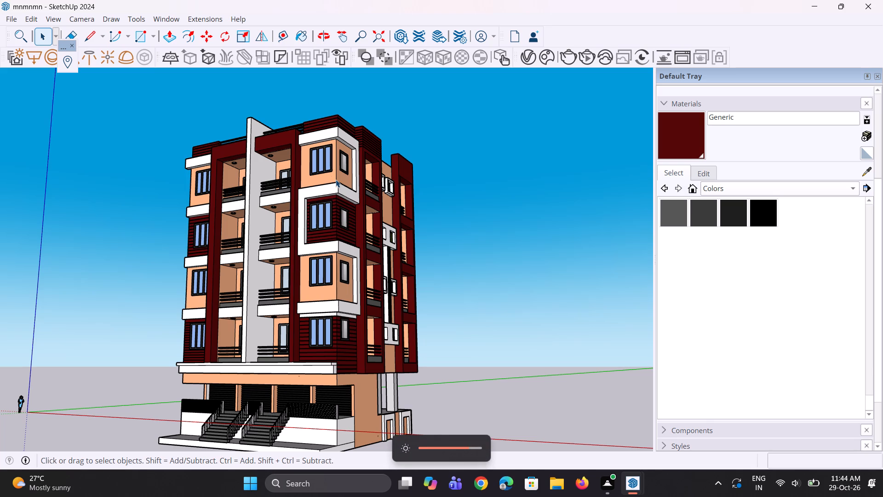
click(480, 185)
middle_drag(345, 303, 361, 260)
scroll(361, 260, up, 1)
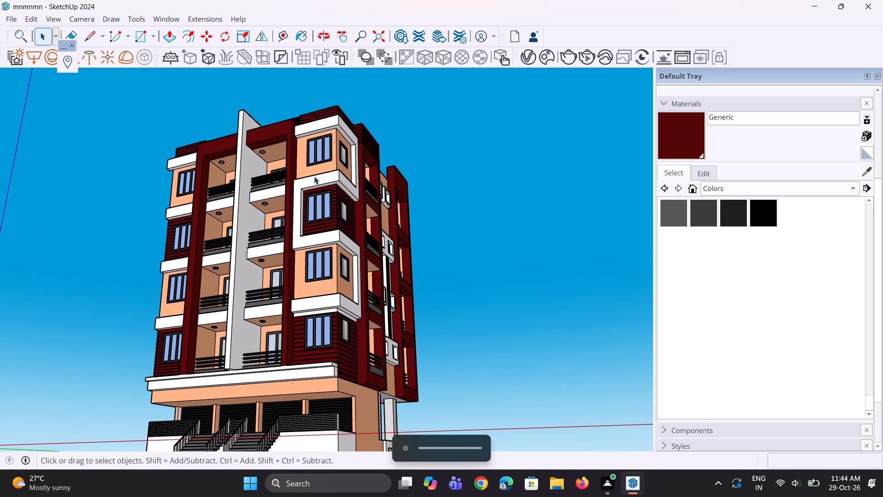
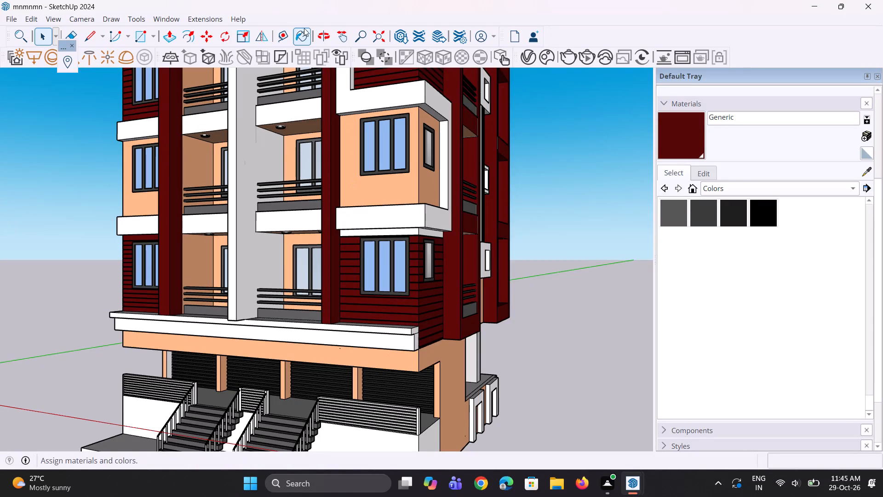
Create a new generic V-Ray material and brighten its diffuse color to near white.
click(531, 57)
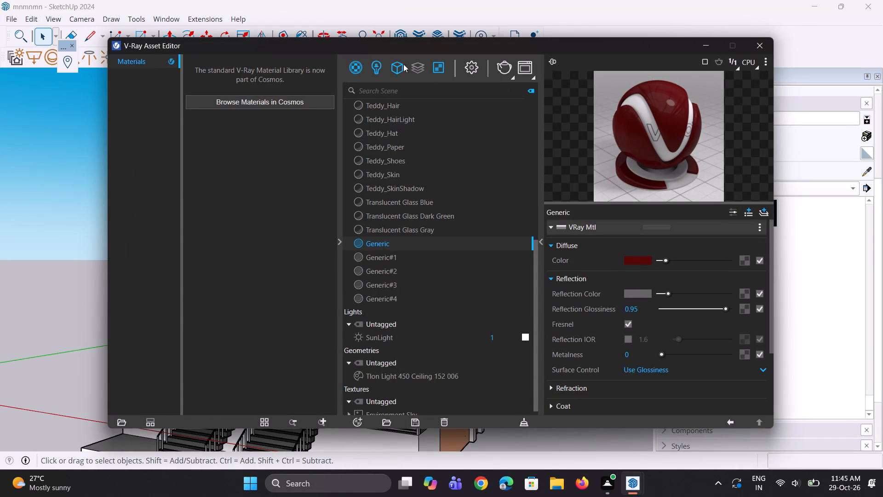
right_click(358, 66)
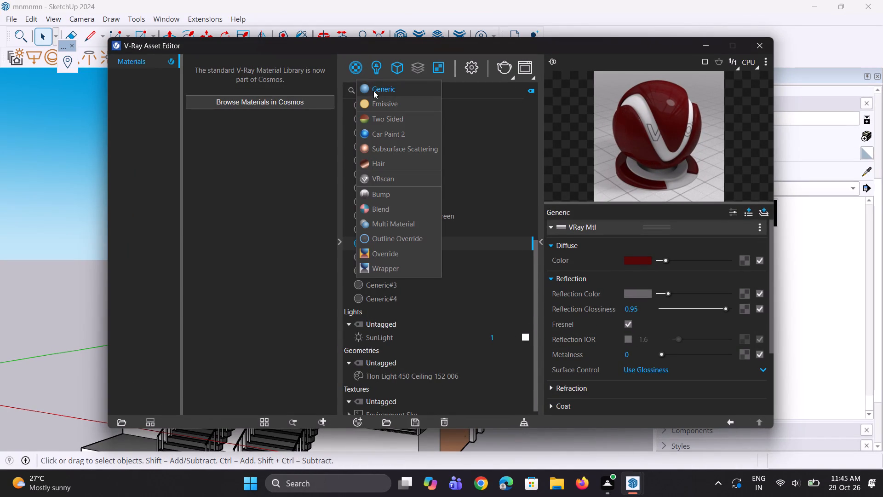
click(373, 91)
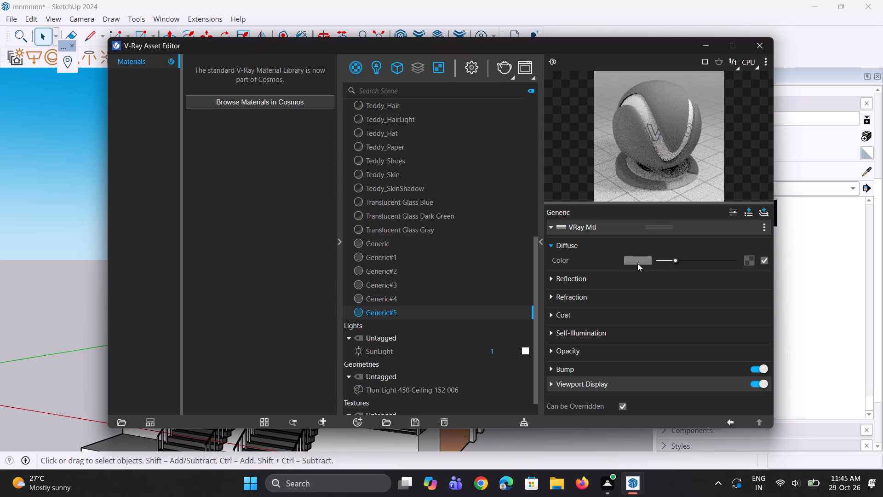
drag(676, 259, 711, 263)
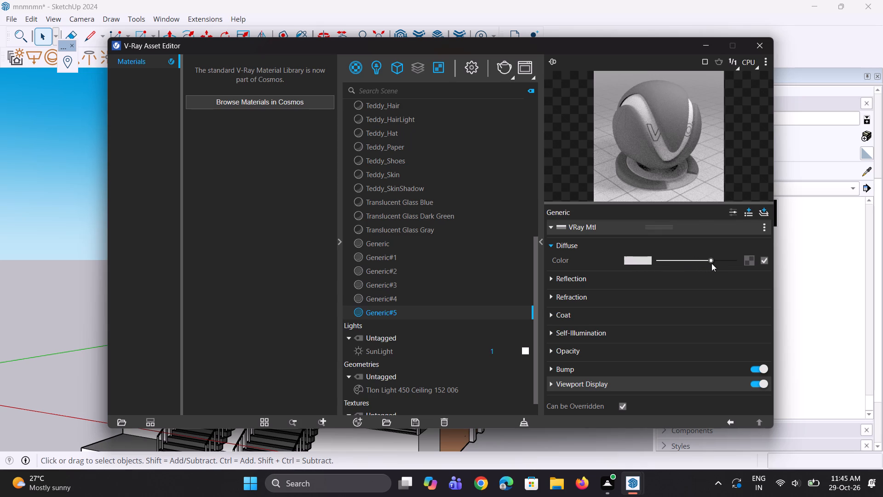
drag(711, 263, 718, 264)
Give the new near-white material a grey reflection color and a reflection glossiness of 0.95.
click(629, 281)
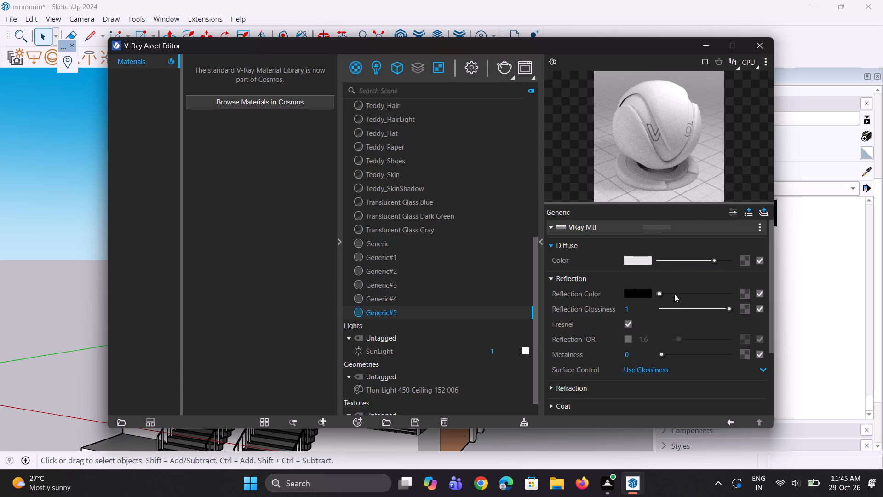
click(674, 294)
drag(643, 308, 612, 307)
text(0.95)
key(Return)
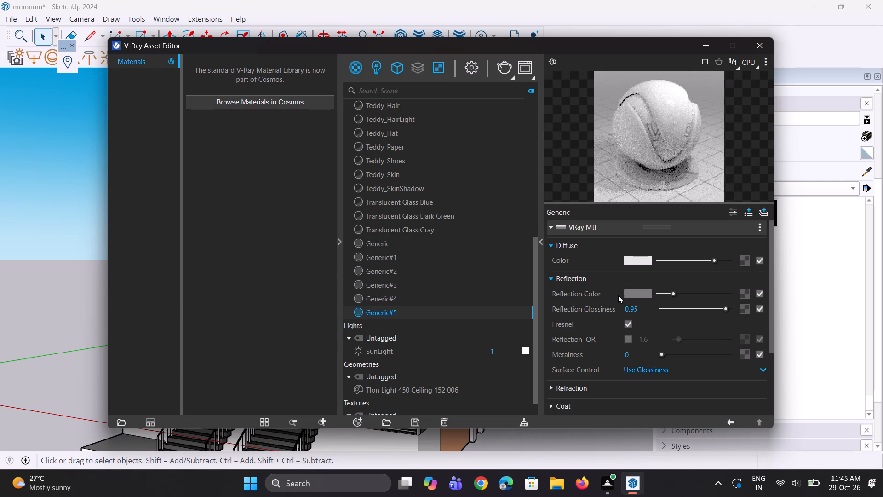
double_click(627, 129)
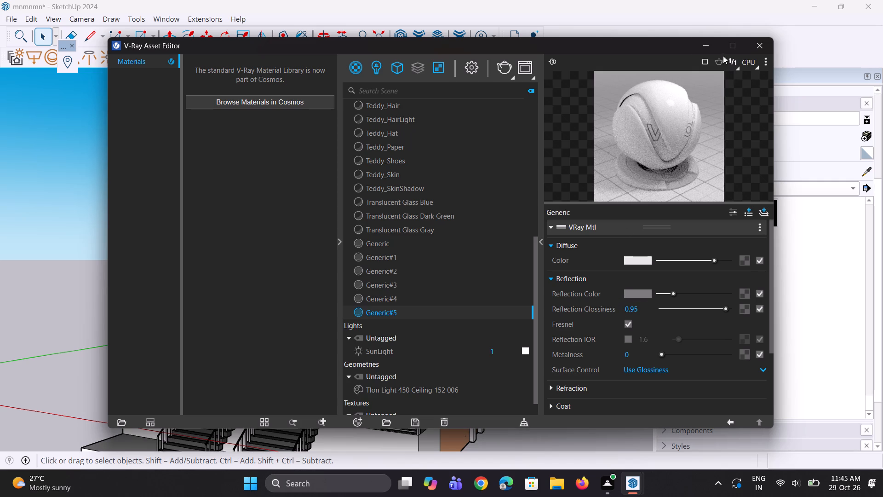
click(706, 50)
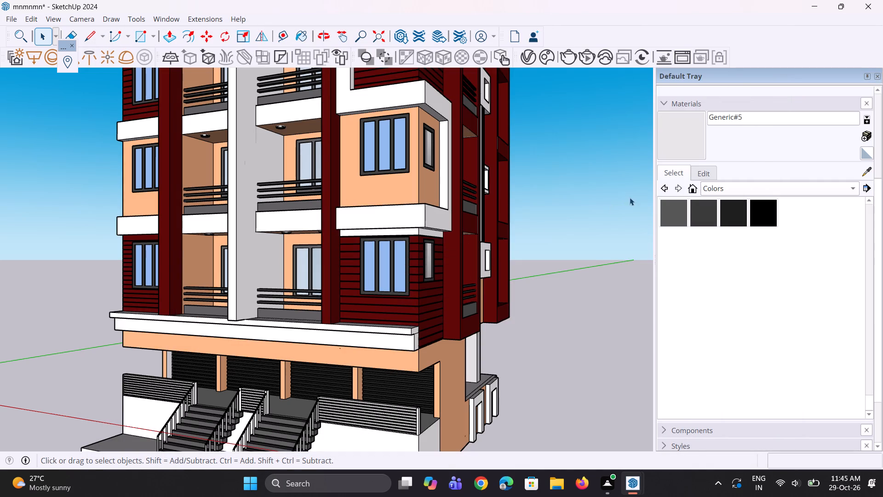
Paint the lower-floor balcony bands on both sides of the central fin, and the fin itself, with the near-white material Generic#5.
drag(678, 144, 667, 160)
scroll(243, 260, up, 3)
scroll(319, 204, up, 3)
click(321, 203)
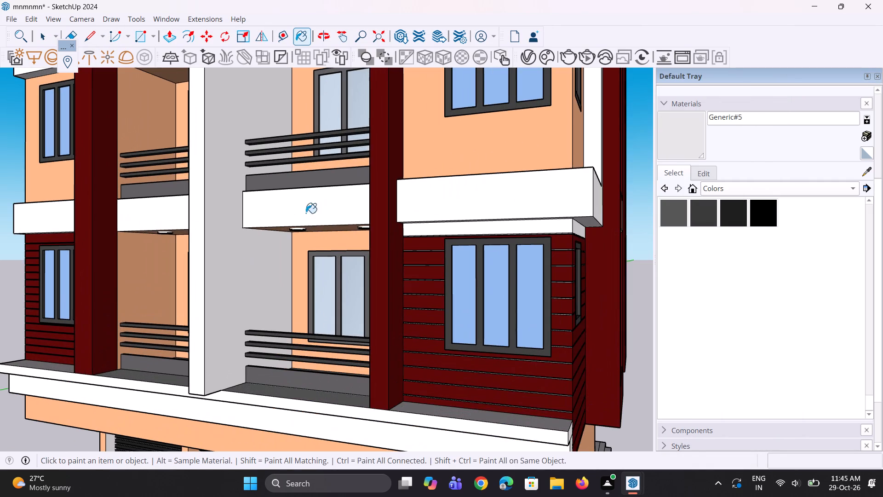
middle_drag(271, 244, 172, 244)
middle_drag(148, 238, 196, 250)
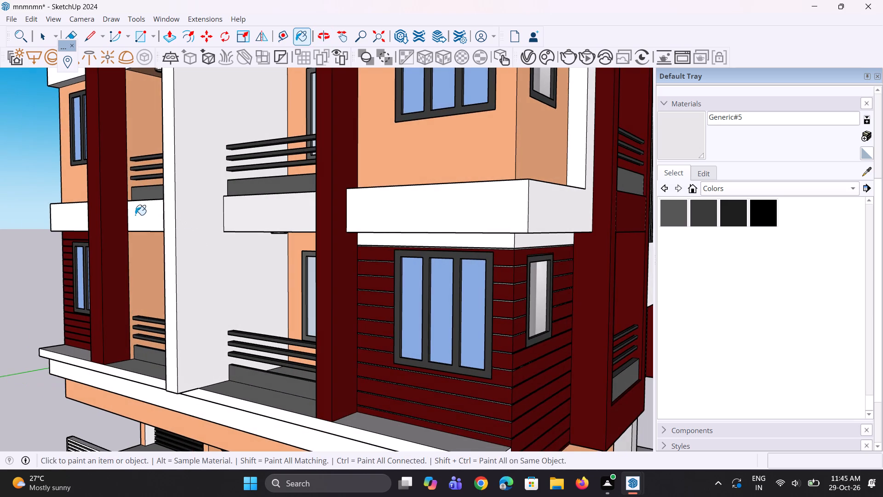
click(134, 214)
scroll(221, 331, down, 8)
scroll(229, 225, up, 3)
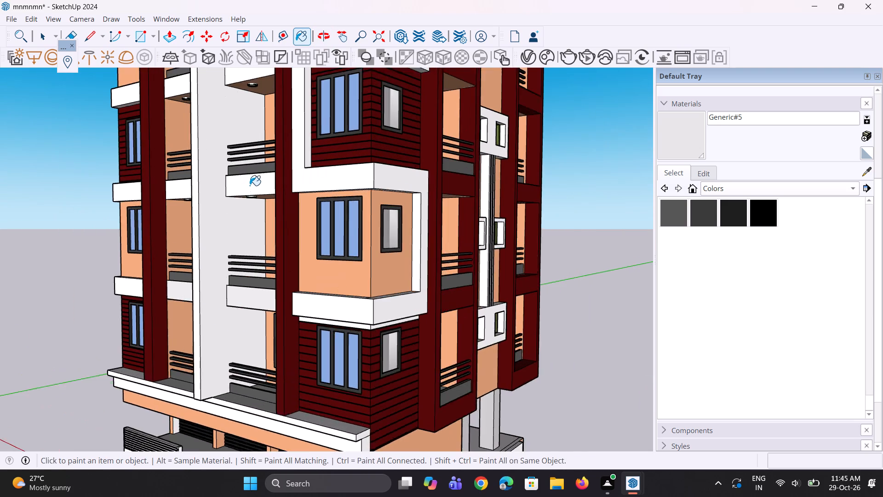
scroll(250, 185, up, 1)
click(250, 185)
scroll(175, 201, up, 2)
click(167, 195)
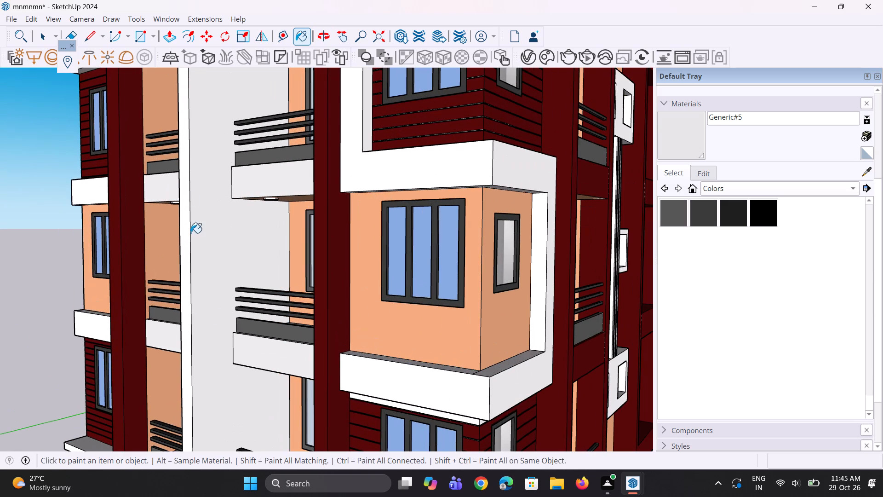
scroll(191, 233, down, 10)
click(195, 237)
Paint the upper-floor balcony bands beside the central fin and the adjoining outer bay bands with Generic#5.
middle_drag(210, 268, 252, 297)
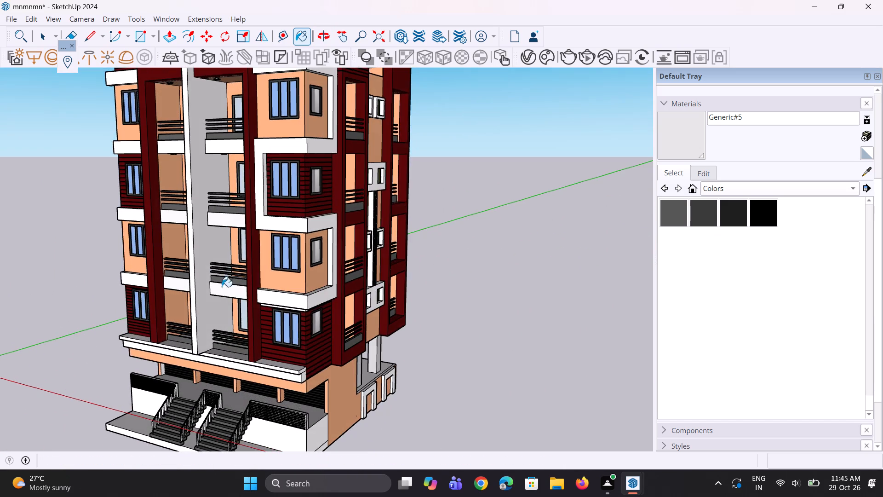
scroll(201, 282, up, 2)
scroll(200, 292, down, 4)
scroll(207, 168, up, 6)
click(241, 172)
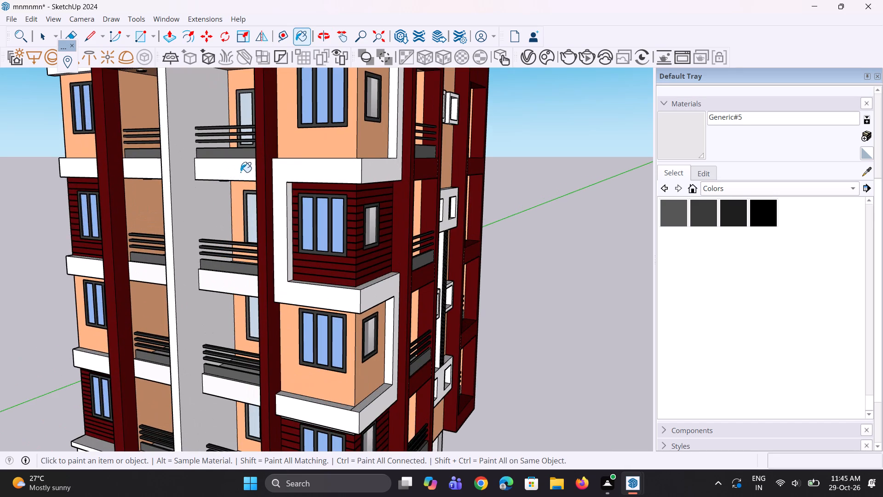
middle_drag(240, 179, 138, 214)
scroll(116, 180, up, 2)
middle_drag(104, 194, 163, 175)
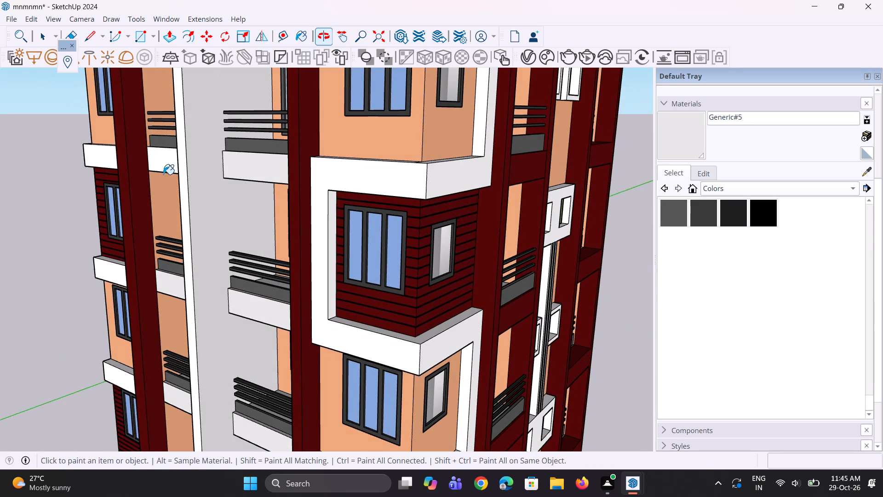
click(161, 164)
click(89, 161)
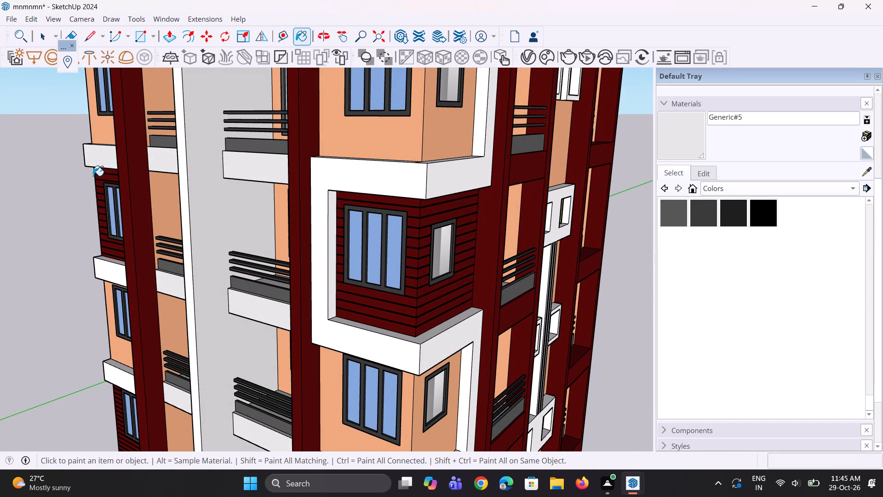
click(112, 273)
Paint the front face and the opposite side face of the tall central fin with Generic#5.
middle_drag(191, 247, 352, 264)
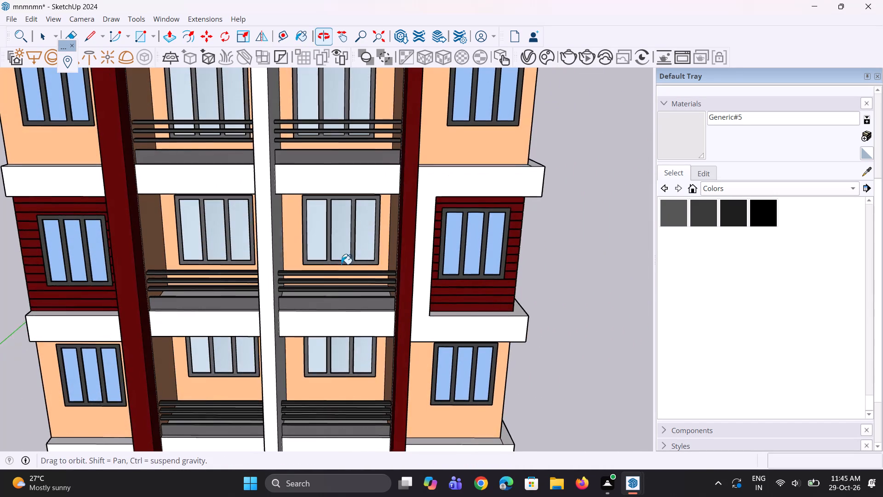
click(266, 277)
middle_drag(282, 283, 358, 284)
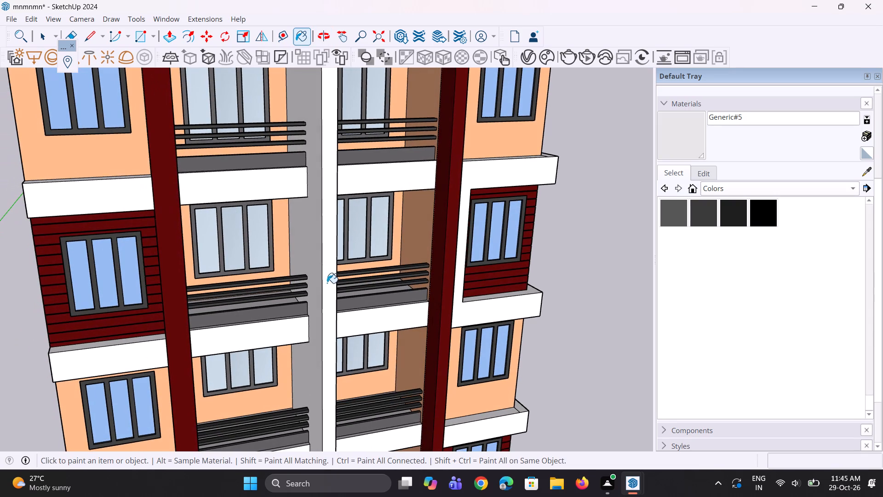
click(320, 278)
Paint the narrow ledges and remaining surfaces of the balcony bands on both sides of the central fin with Generic#5.
middle_drag(357, 318, 341, 330)
scroll(343, 328, up, 6)
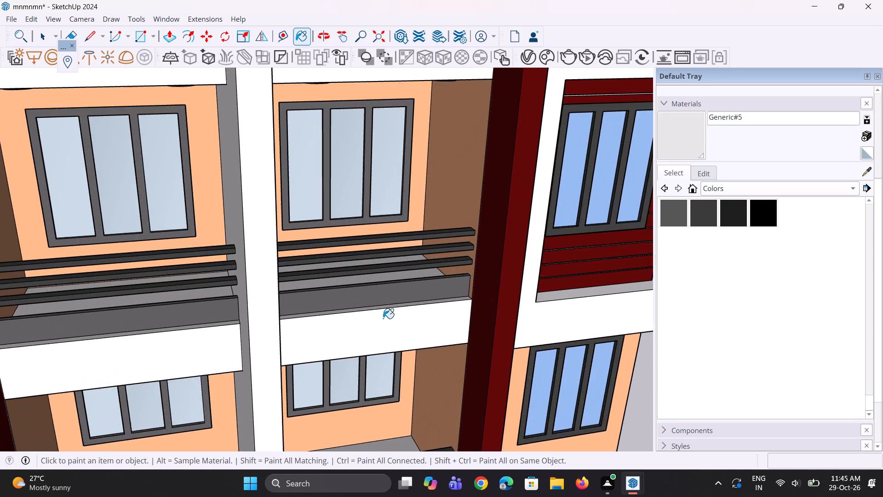
scroll(403, 318, up, 4)
click(414, 300)
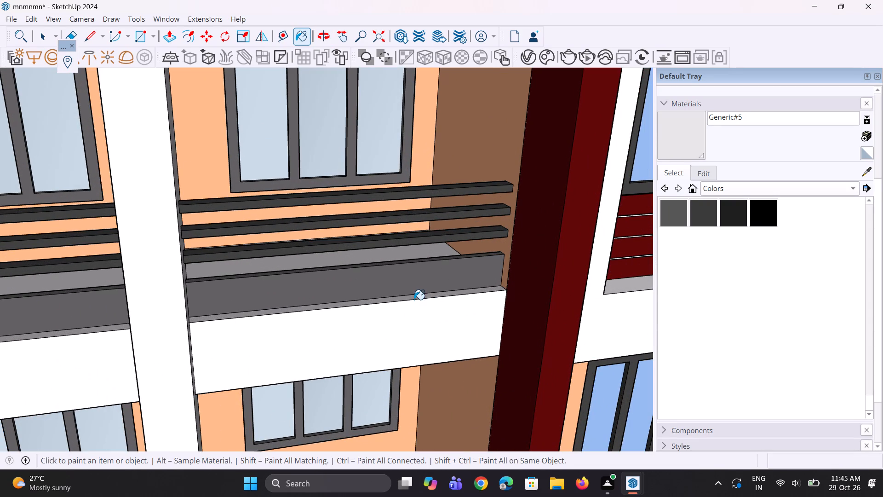
click(416, 295)
scroll(347, 298, down, 5)
scroll(129, 328, up, 2)
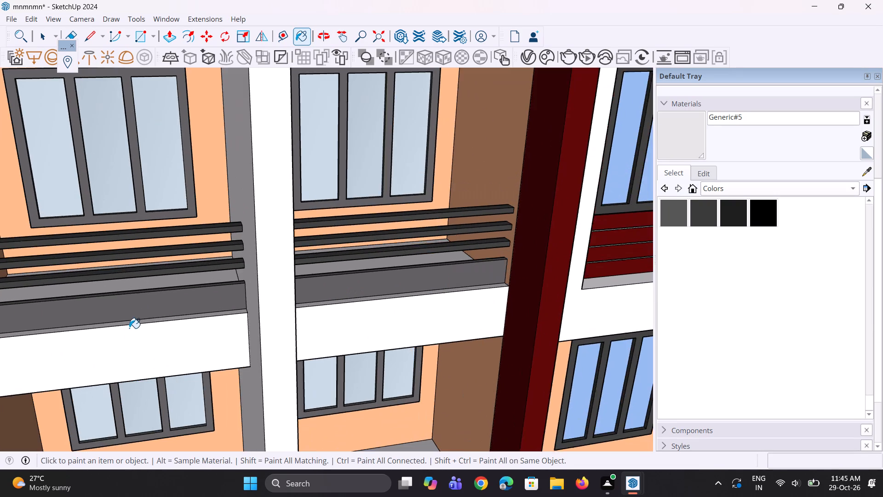
scroll(129, 328, up, 2)
middle_drag(148, 344, 181, 195)
scroll(200, 207, up, 1)
click(219, 223)
Paint the front frame around the red-clad corner window bay, including its inner vertical reveal and upper underside, with Generic#5.
scroll(303, 294, down, 5)
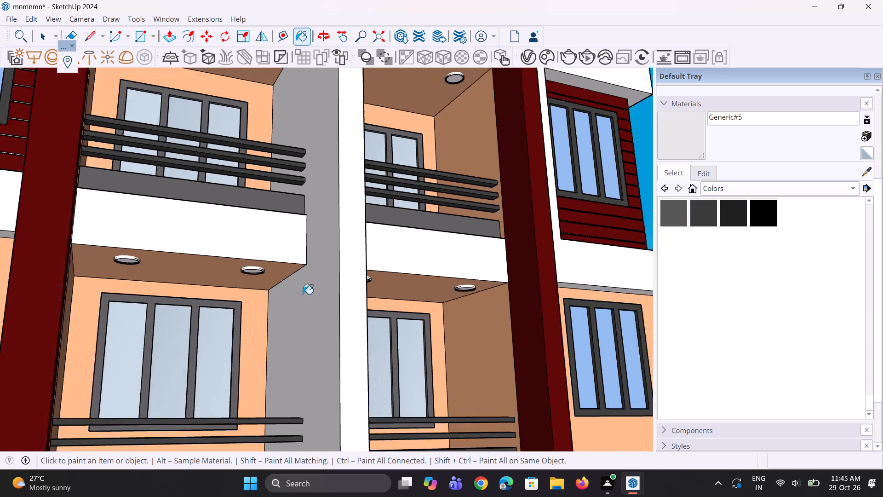
scroll(303, 294, down, 6)
middle_drag(355, 305, 257, 367)
scroll(256, 368, down, 6)
middle_drag(284, 336, 226, 347)
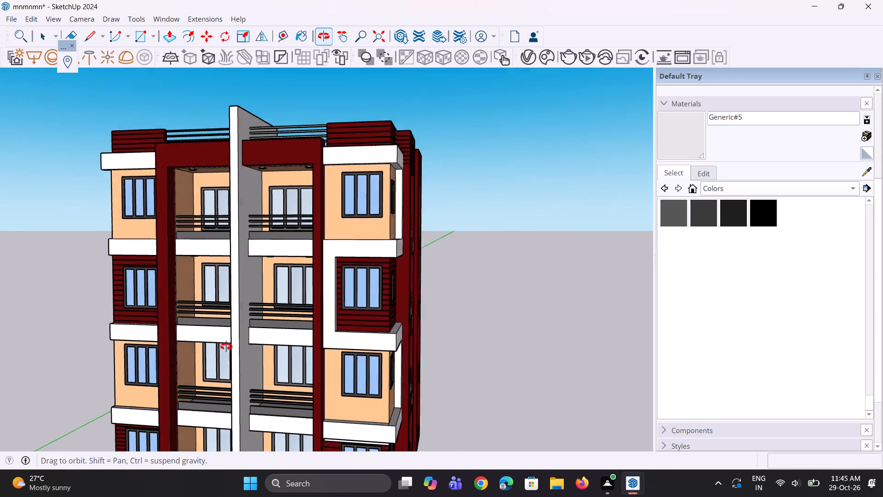
middle_drag(226, 347, 209, 346)
scroll(316, 281, up, 2)
click(321, 272)
scroll(365, 146, up, 1)
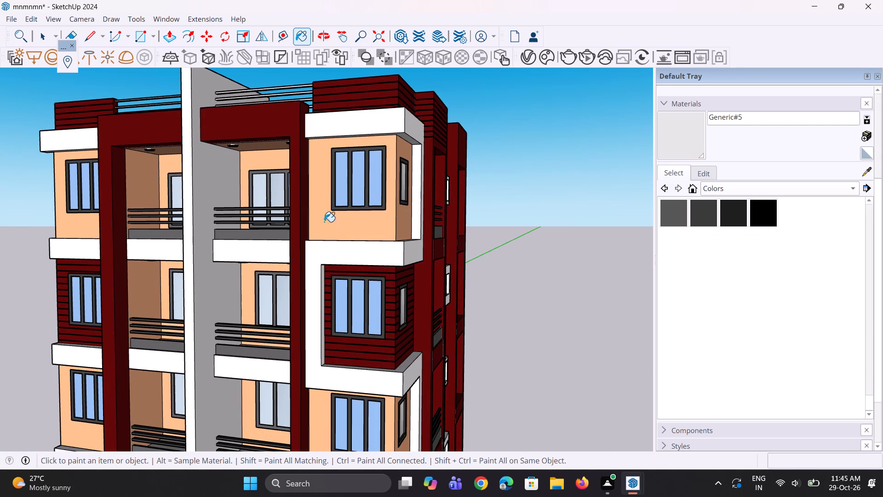
middle_drag(314, 324, 244, 284)
scroll(263, 305, up, 7)
scroll(318, 329, up, 2)
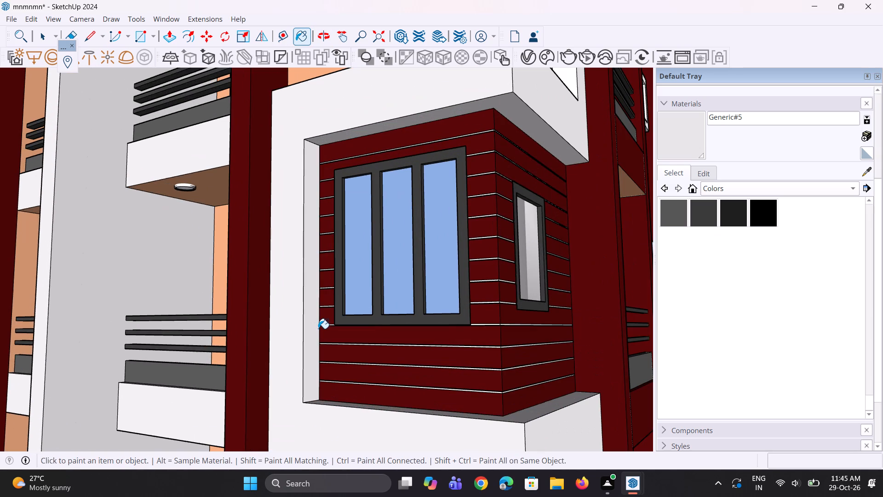
click(316, 320)
middle_drag(316, 310, 305, 223)
click(327, 106)
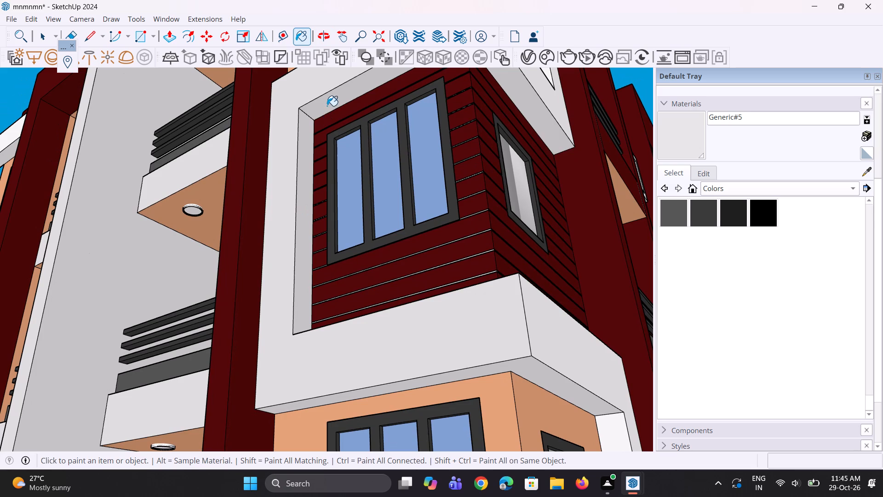
Paint the corner frame's lower ledge and band, plus the underside and inner reveal above the peach bay, with Generic#5.
scroll(321, 208, down, 5)
middle_drag(355, 230, 341, 346)
scroll(348, 404, up, 2)
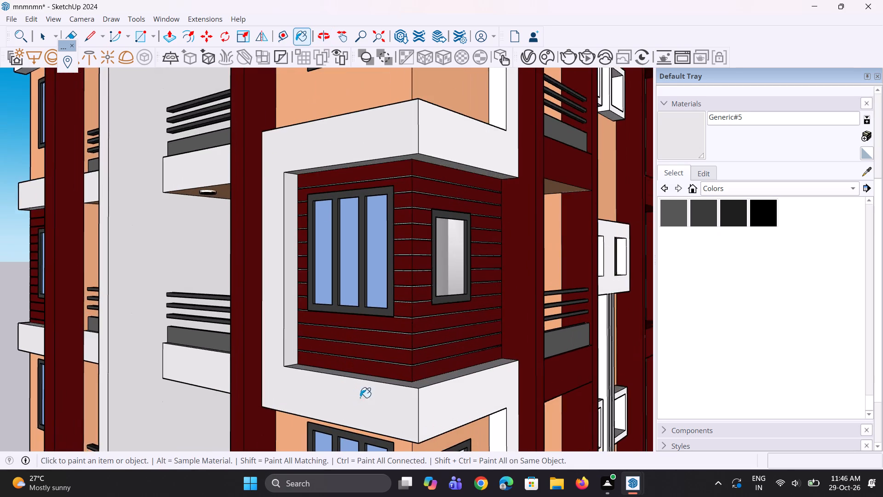
scroll(376, 396, up, 3)
scroll(420, 389, up, 3)
click(442, 381)
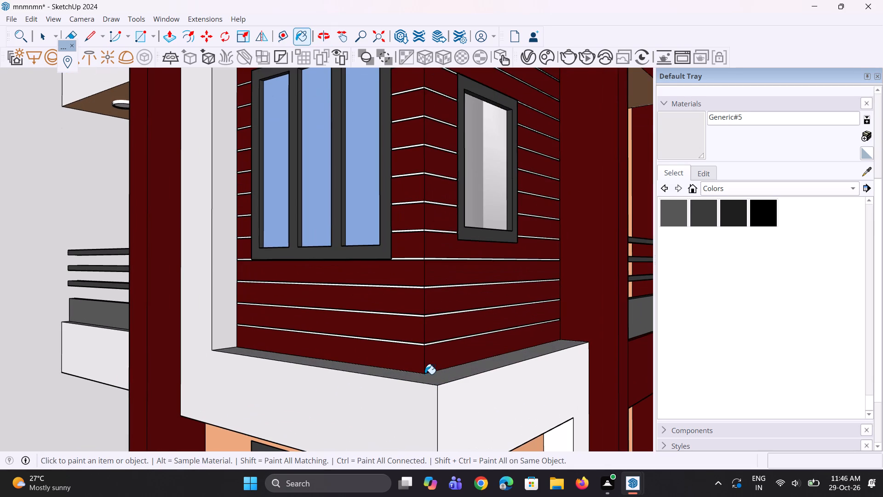
scroll(425, 374, down, 5)
click(408, 415)
middle_drag(449, 421, 435, 295)
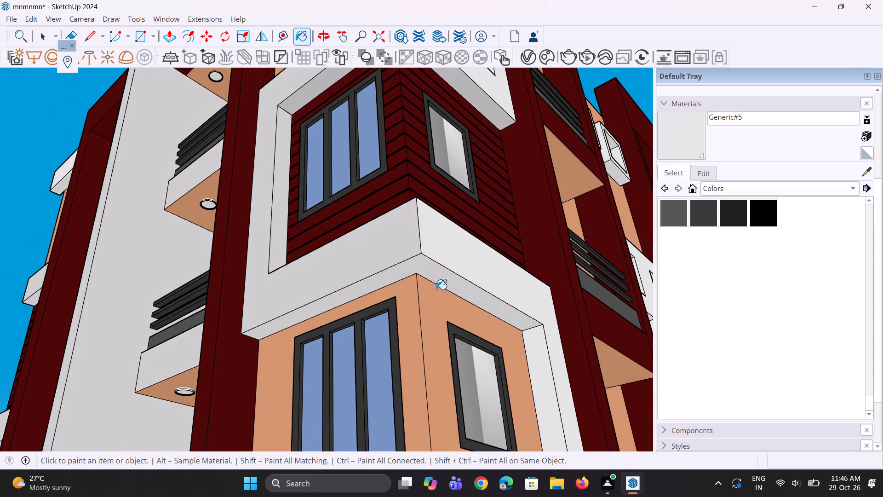
click(439, 282)
click(544, 364)
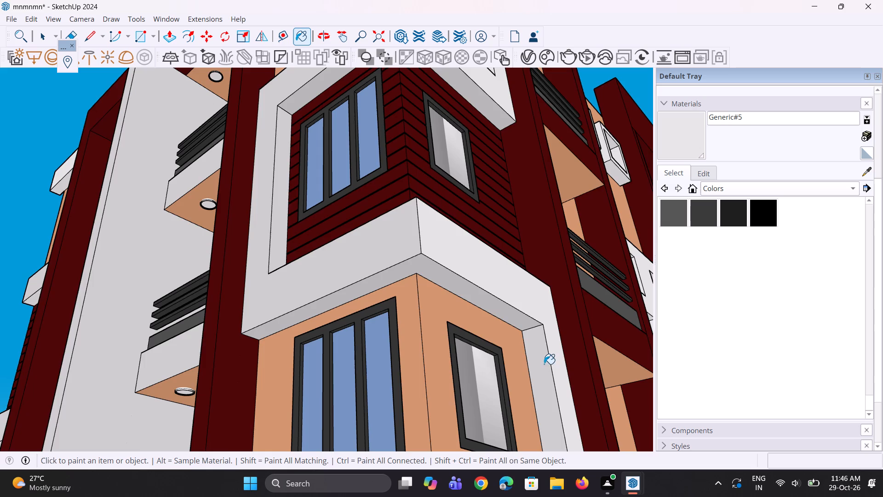
Paint the front face of the frame around the lower peach corner bay, from its upright to its lower band, with Generic#5.
scroll(376, 317, down, 5)
middle_drag(433, 337, 231, 342)
scroll(311, 326, up, 4)
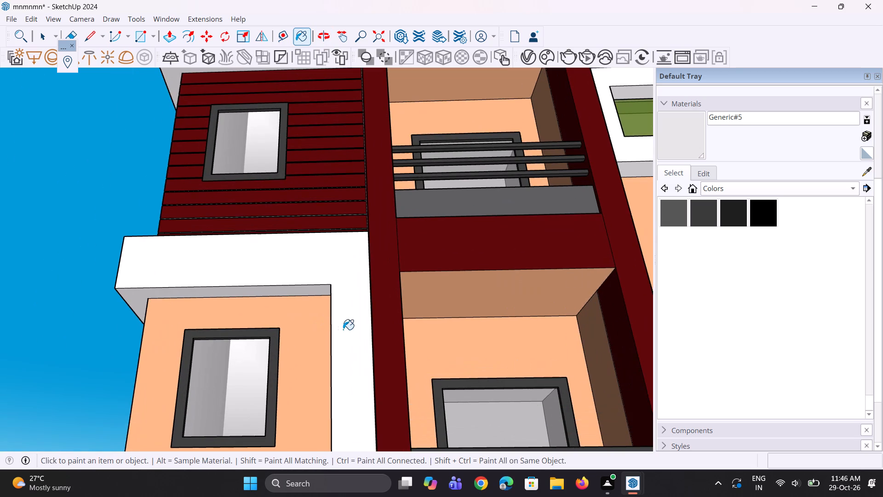
click(350, 329)
scroll(352, 319, down, 14)
scroll(301, 402, up, 3)
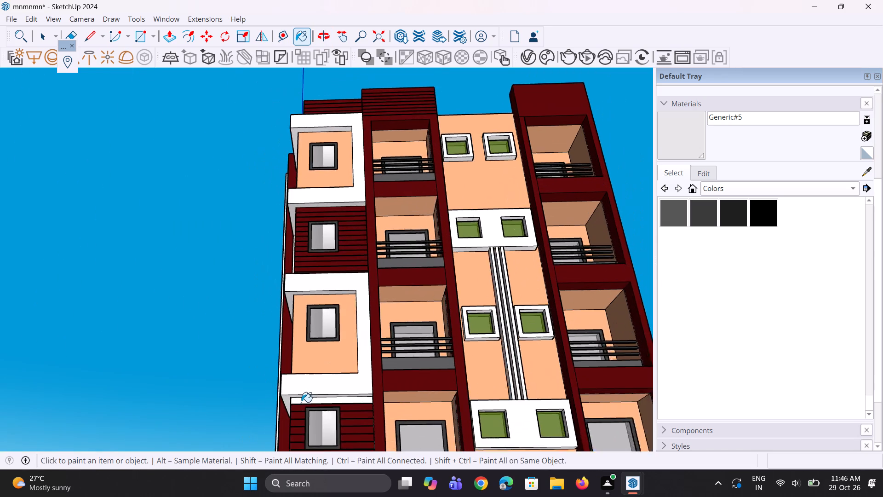
click(311, 380)
Paint the side face and underside of the band below the lower peach corner bay with Generic#5.
scroll(289, 393, up, 1)
middle_drag(289, 393, 323, 405)
scroll(286, 397, up, 2)
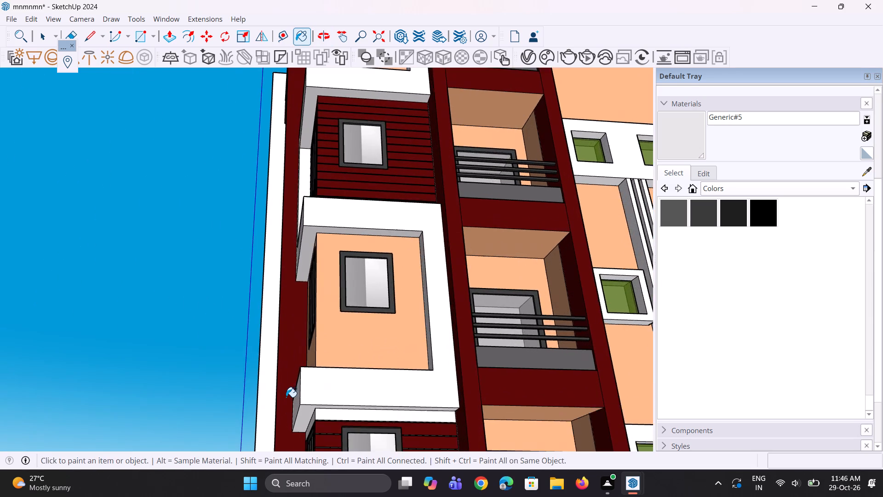
scroll(286, 397, up, 3)
click(299, 396)
scroll(307, 417, up, 1)
middle_drag(307, 417, 310, 405)
scroll(307, 417, up, 1)
click(314, 403)
Paint the top ledge of the band below the lower peach corner bay with Generic#5.
scroll(389, 361, down, 5)
middle_drag(387, 364, 368, 465)
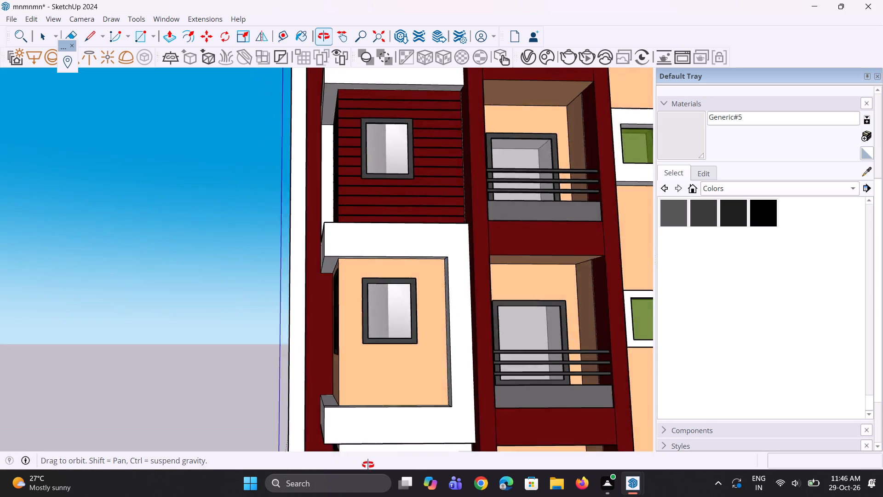
middle_drag(368, 465, 370, 471)
scroll(399, 393, down, 8)
scroll(396, 401, up, 6)
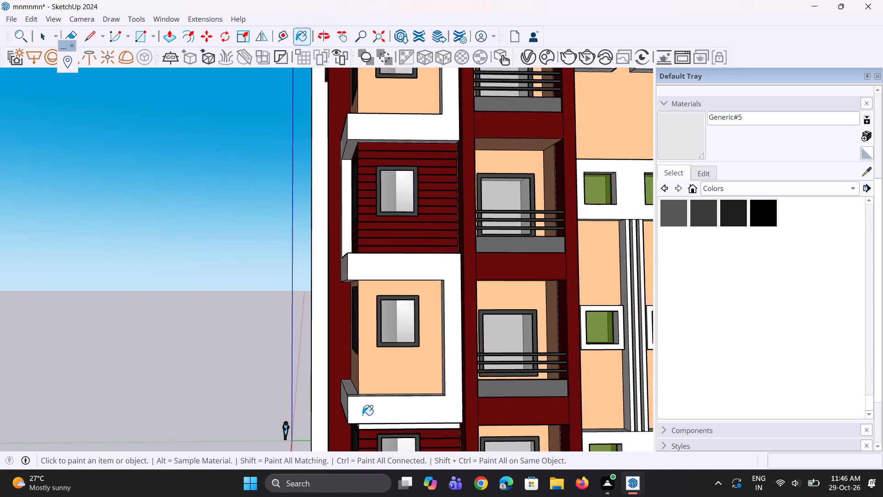
scroll(362, 415, up, 2)
middle_drag(362, 412, 379, 463)
scroll(384, 435, up, 3)
click(378, 418)
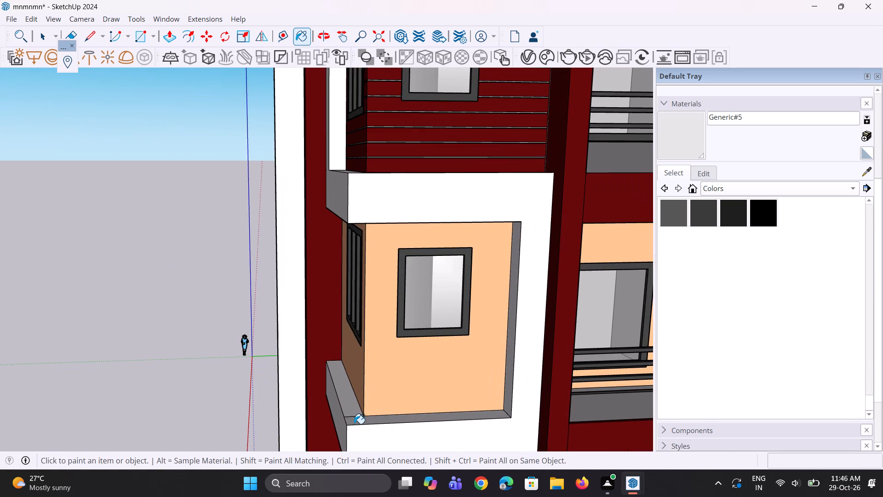
Erase the stray edges at the corner of the ledge below the lower peach corner bay.
scroll(354, 424, up, 8)
key(e)
drag(352, 416, 350, 412)
click(350, 402)
scroll(355, 362, down, 5)
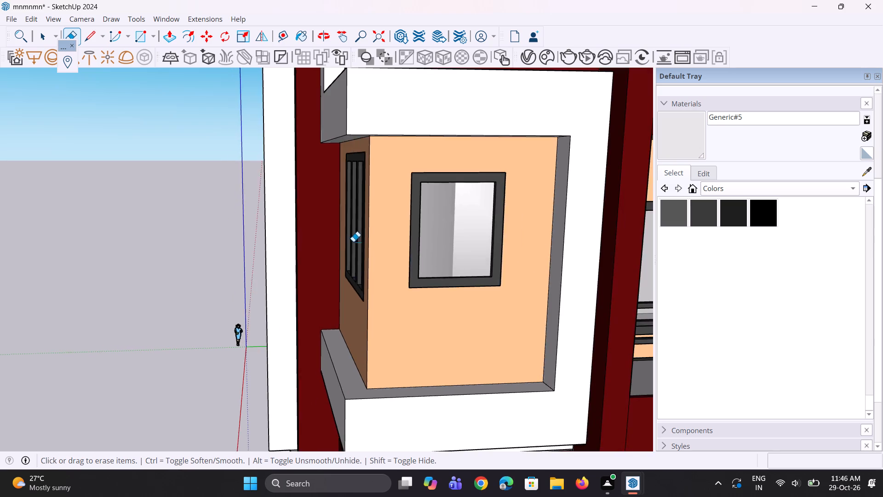
scroll(353, 241, down, 4)
key(space)
key(space)
Sample the dark red Generic material from the cladding and paint the white strips on both sides directly beneath the corner band.
scroll(366, 217, down, 5)
middle_drag(363, 315, 392, 216)
scroll(394, 229, up, 4)
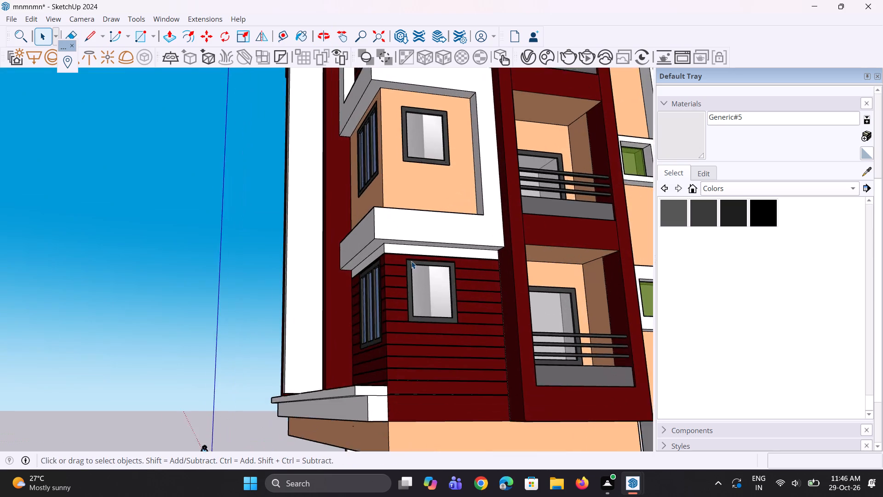
scroll(411, 261, up, 11)
middle_drag(395, 232, 423, 227)
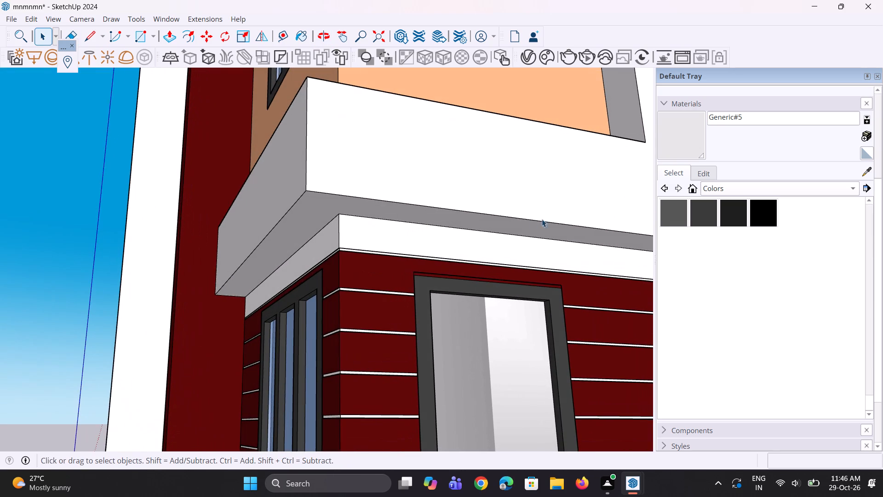
click(872, 171)
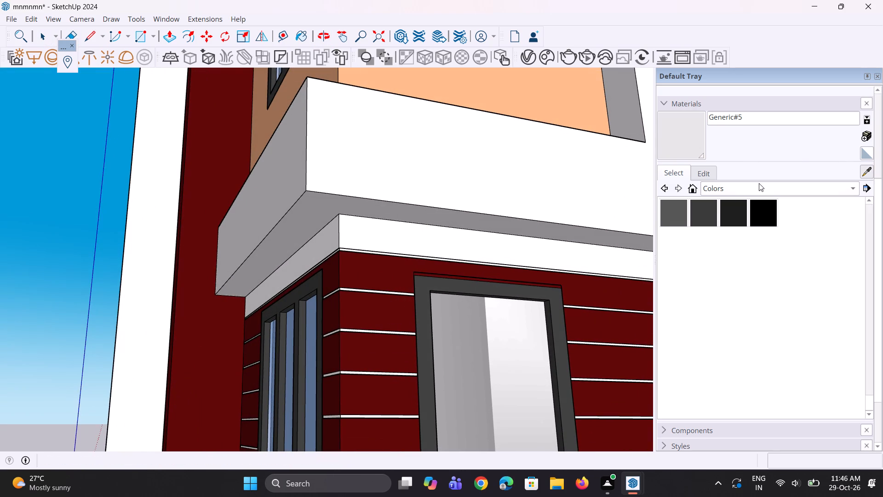
scroll(552, 250, up, 2)
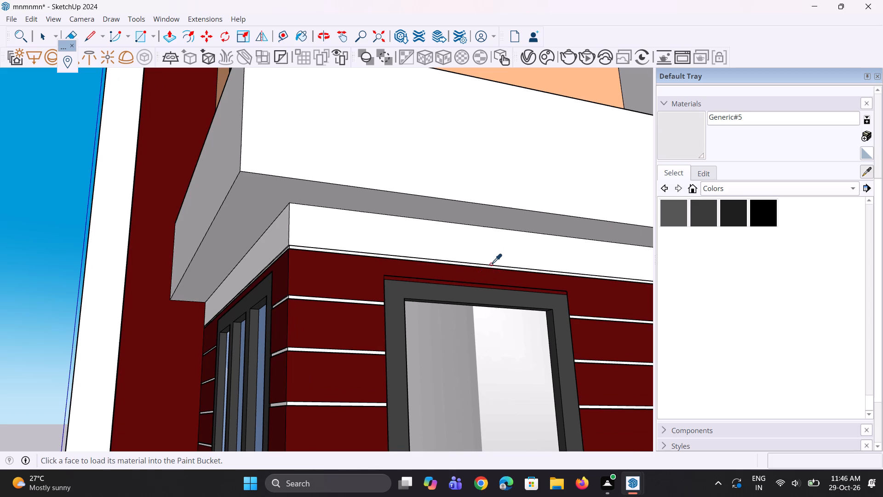
click(490, 272)
click(490, 260)
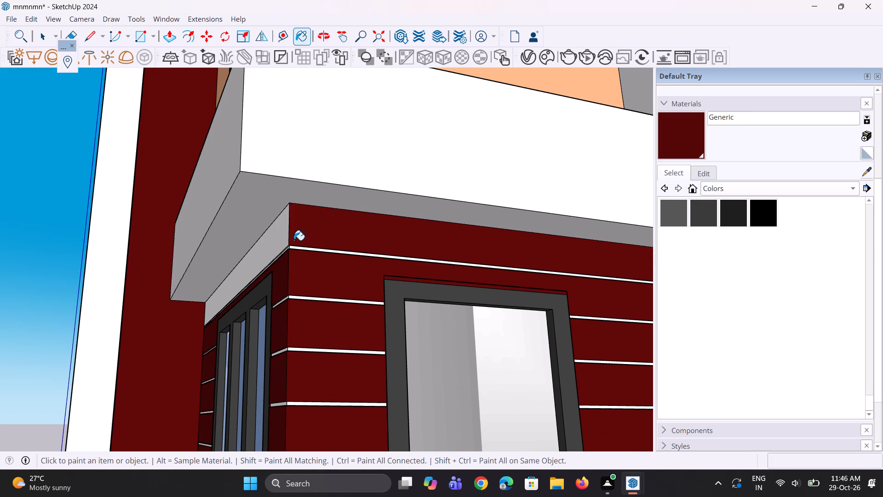
click(278, 237)
scroll(315, 253, down, 10)
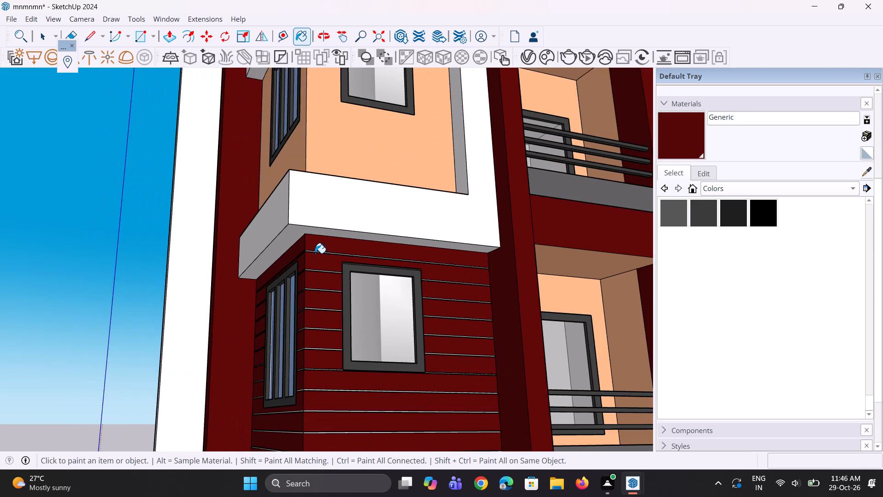
scroll(315, 253, down, 1)
key(space)
key(space)
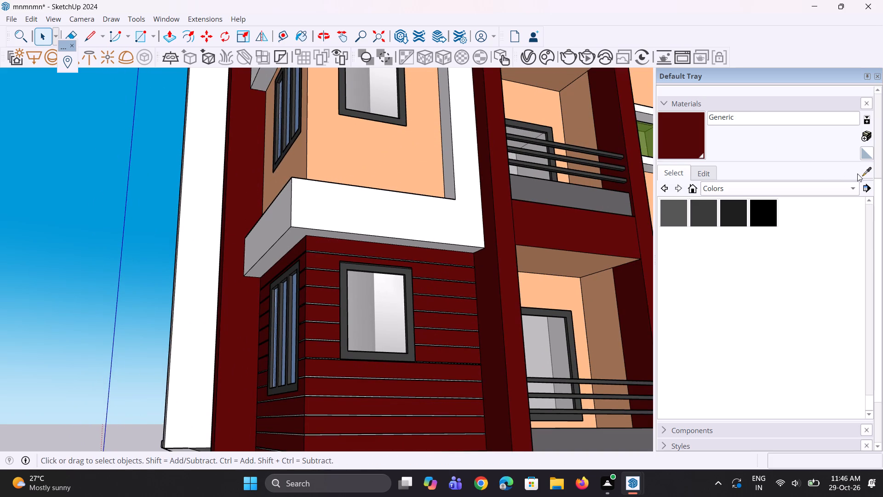
Sample Generic#5 from the white corner band and paint the inner vertical reveal and lower ledge of the peach bay's frame.
click(866, 170)
click(439, 224)
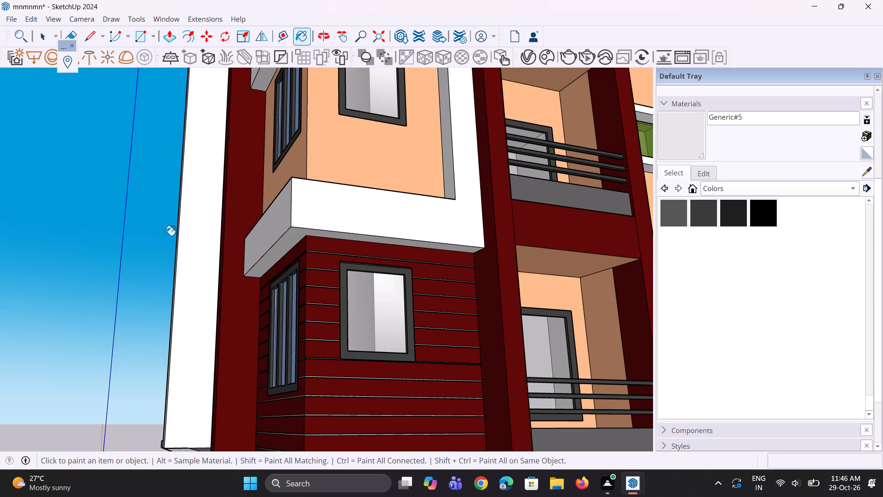
scroll(122, 243, down, 5)
middle_drag(313, 236, 283, 262)
scroll(238, 221, up, 4)
middle_drag(238, 221, 325, 220)
scroll(338, 217, up, 2)
click(338, 217)
scroll(338, 217, up, 1)
middle_drag(327, 263, 319, 318)
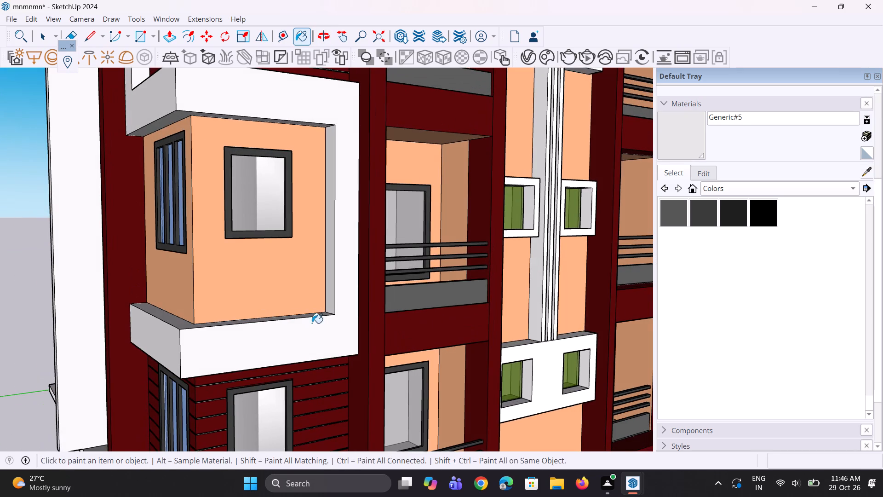
click(311, 313)
Paint the top surface and upper edge faces of the first-floor cornice at the corner with Generic#5.
scroll(237, 304, down, 11)
middle_drag(289, 274, 290, 274)
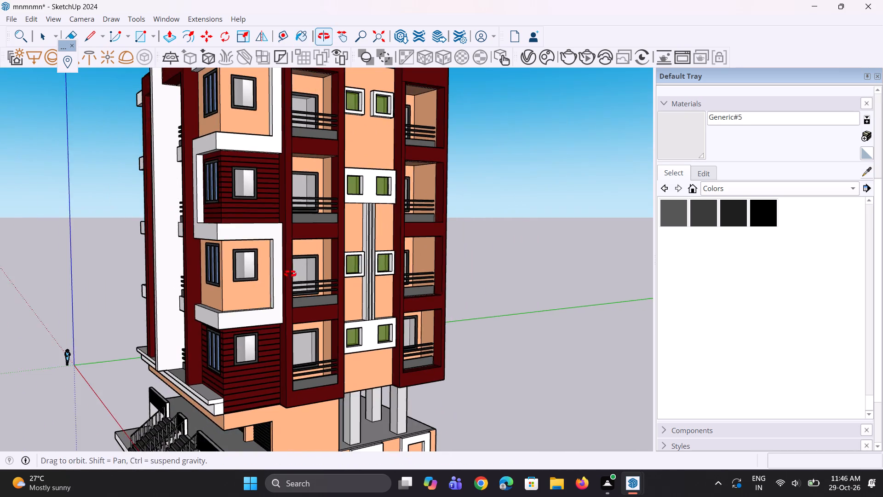
middle_drag(290, 274, 314, 286)
scroll(230, 399, up, 8)
click(219, 405)
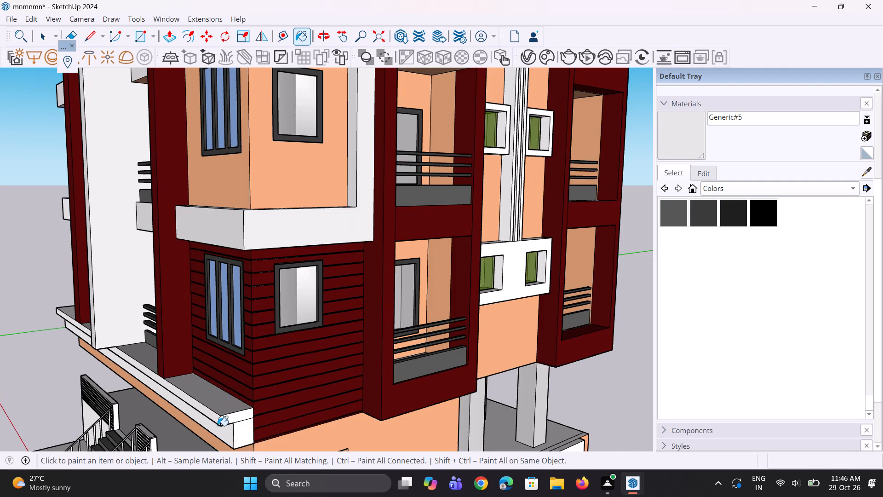
scroll(218, 426, up, 3)
click(217, 417)
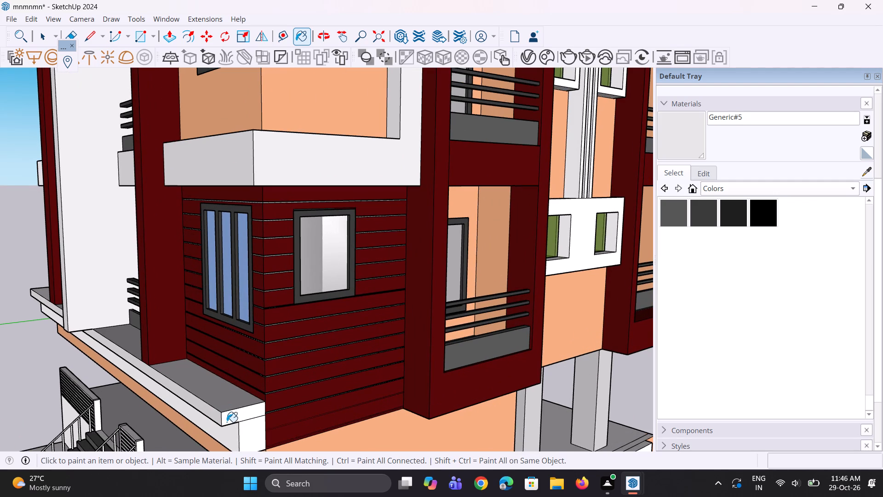
click(233, 418)
Paint the cornice's stepped underside, lower band, end face and bottom surface at the corner with Generic#5.
scroll(237, 425, up, 1)
middle_drag(237, 425, 248, 363)
scroll(248, 338, down, 4)
middle_drag(232, 363, 233, 332)
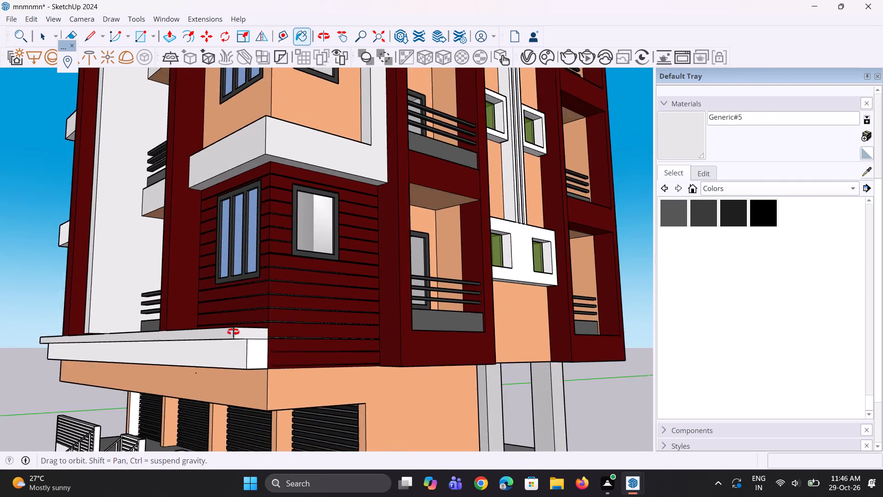
middle_drag(233, 332, 233, 317)
scroll(233, 294, up, 3)
click(238, 284)
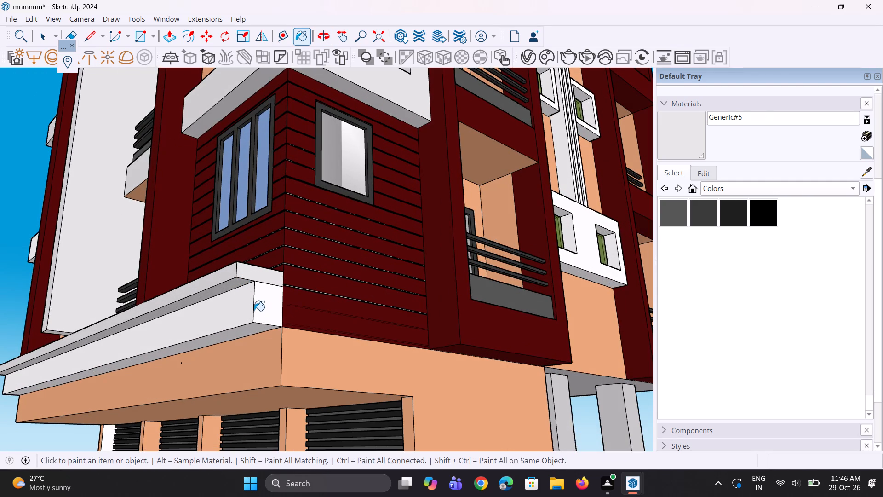
click(245, 305)
scroll(253, 307, up, 4)
click(263, 308)
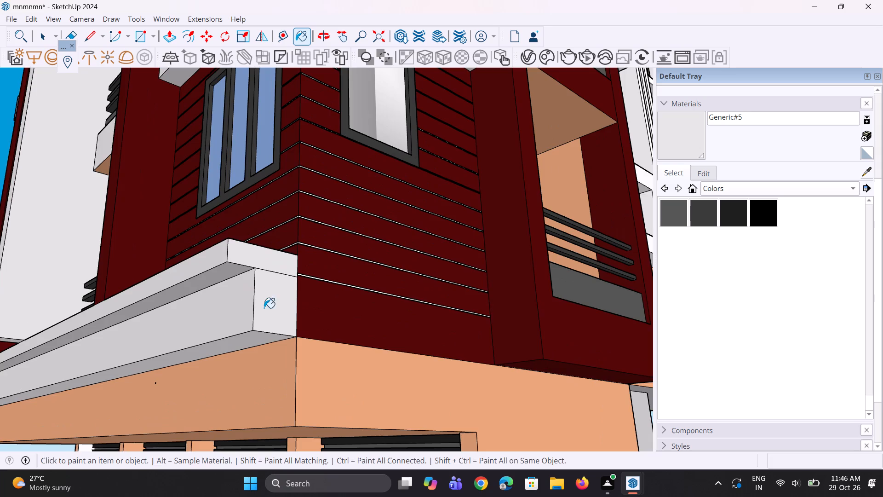
scroll(264, 341, up, 1)
middle_drag(264, 341, 256, 327)
click(256, 324)
scroll(256, 324, down, 9)
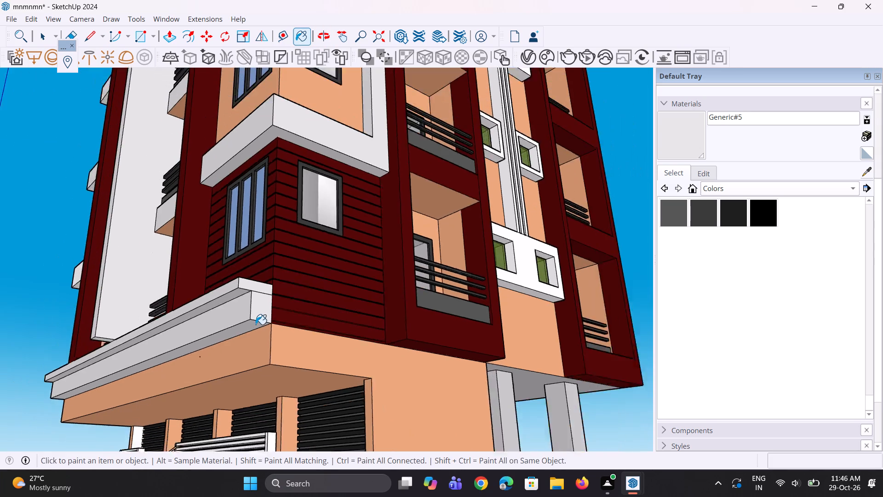
Paint the cornice end on the building's opposite side and the adjoining lowest blank side-wall section with Generic#5.
scroll(256, 324, down, 3)
middle_drag(199, 327, 660, 355)
scroll(540, 331, down, 3)
middle_drag(368, 327, 386, 332)
scroll(356, 333, up, 4)
click(343, 327)
click(348, 305)
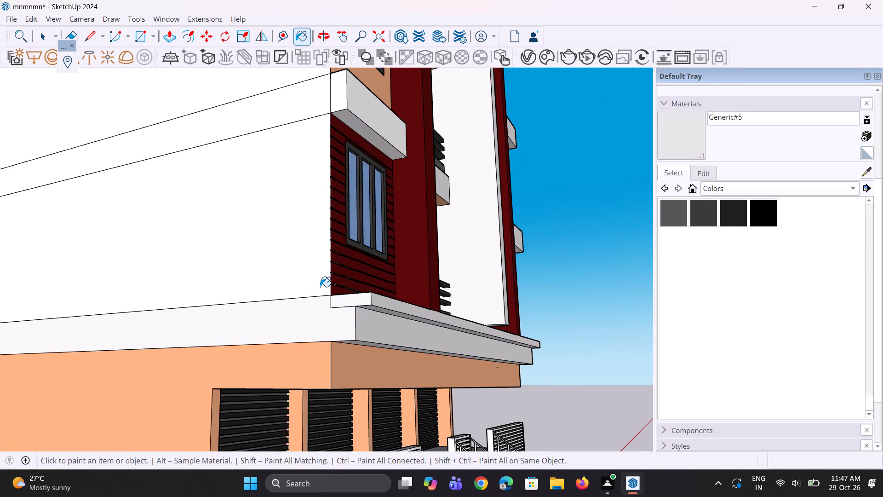
click(320, 286)
Paint the front, end, underside and top of the band above the lowest red-clad window beside the blank wall with Generic#5.
scroll(285, 320, down, 4)
middle_drag(367, 338, 326, 353)
scroll(297, 347, down, 5)
scroll(287, 248, up, 8)
click(289, 241)
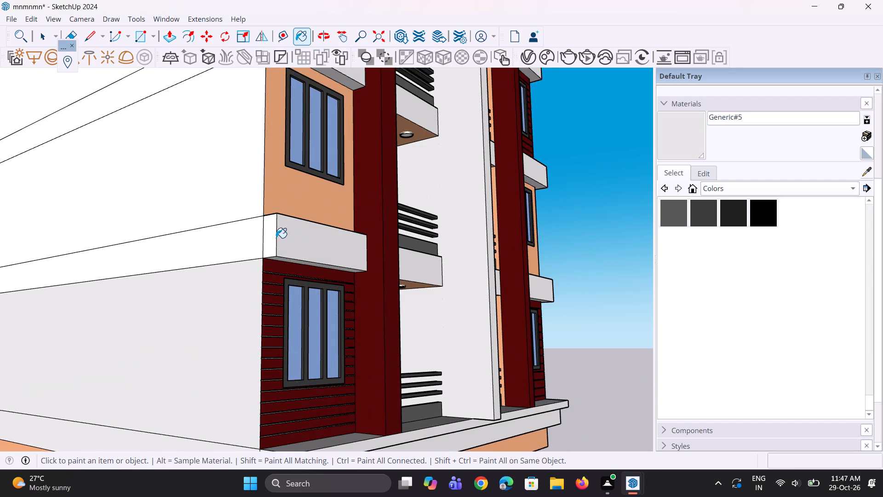
scroll(276, 238, up, 1)
click(271, 237)
middle_drag(285, 252, 294, 214)
scroll(296, 220, up, 3)
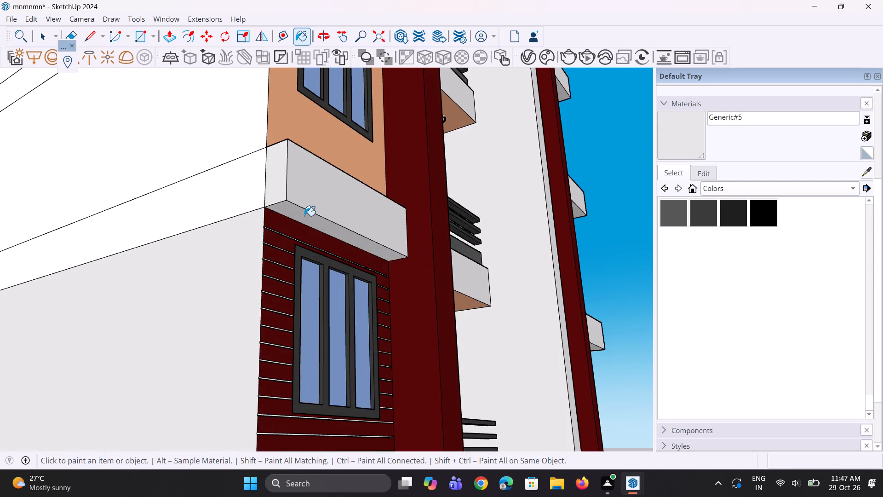
click(304, 216)
scroll(303, 219, down, 5)
middle_drag(312, 208, 314, 344)
scroll(315, 346, up, 3)
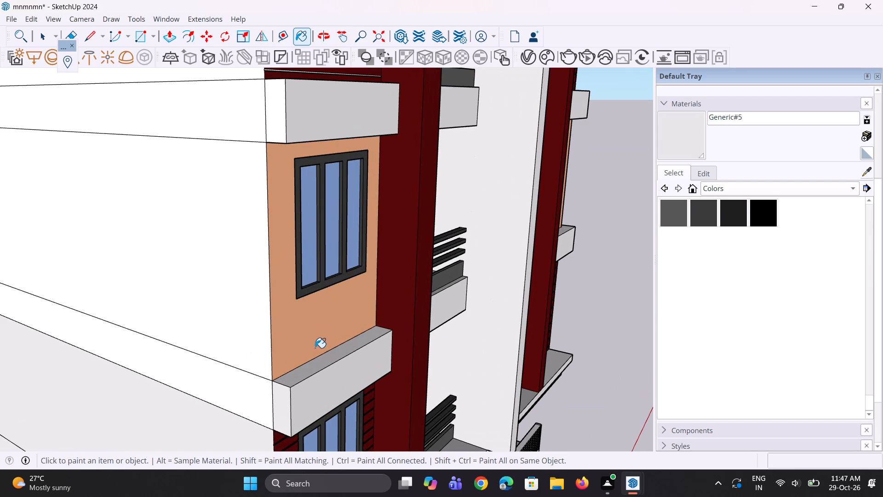
click(322, 362)
Paint the front, top, end and underside of the band above the lower peach window beside the blank wall with Generic#5.
scroll(314, 370, down, 9)
scroll(321, 262, up, 1)
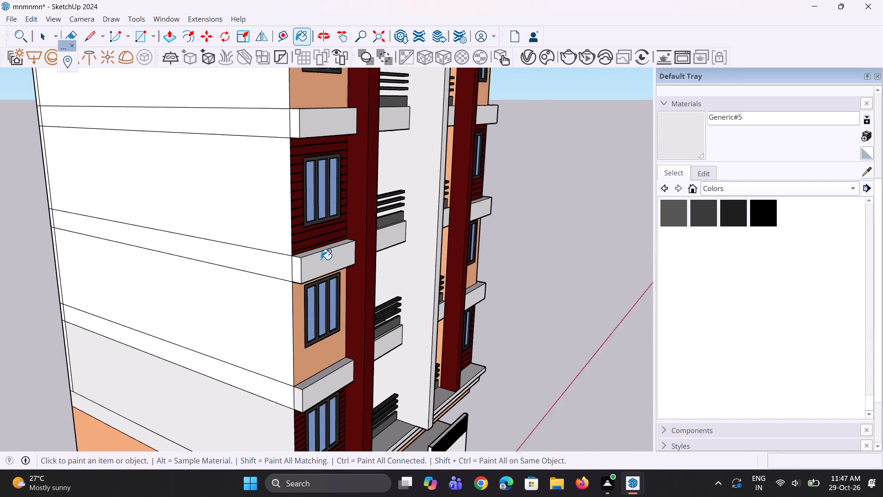
scroll(321, 260, up, 4)
click(320, 262)
scroll(315, 261, up, 4)
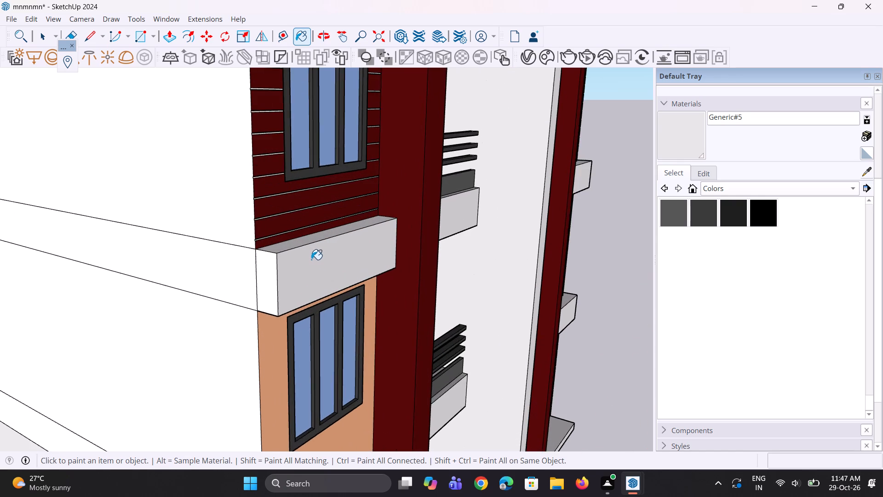
scroll(300, 255, up, 2)
click(294, 242)
middle_drag(269, 264, 268, 237)
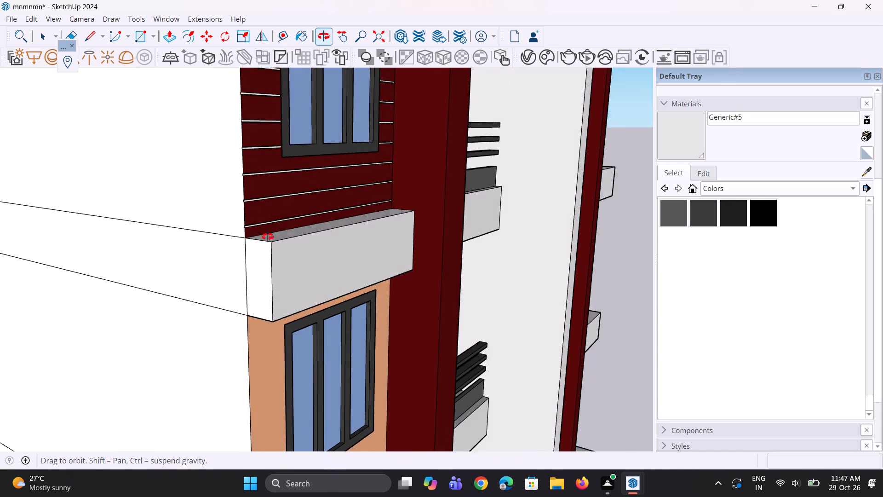
middle_drag(268, 237, 265, 231)
click(256, 235)
middle_drag(289, 285, 282, 180)
scroll(282, 179, up, 2)
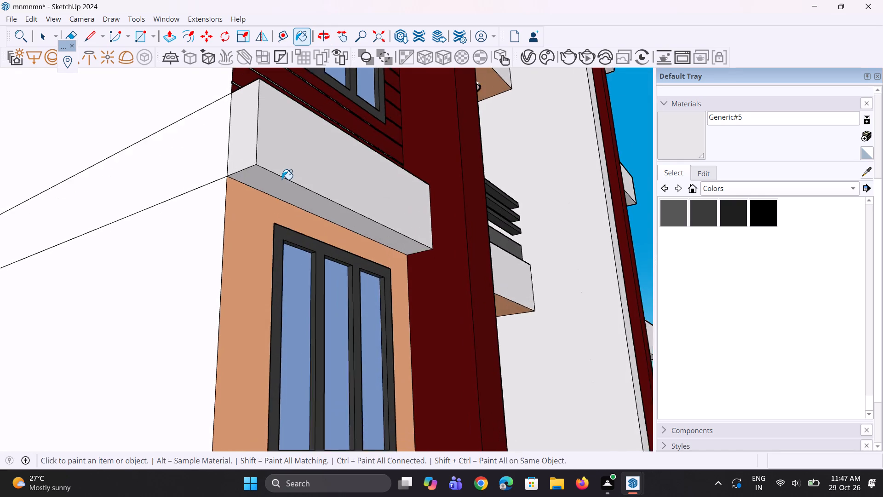
scroll(282, 179, up, 1)
click(281, 190)
Paint the front, end, top and underside of the band below the top peach window beside the blank wall with Generic#5.
scroll(271, 282, down, 13)
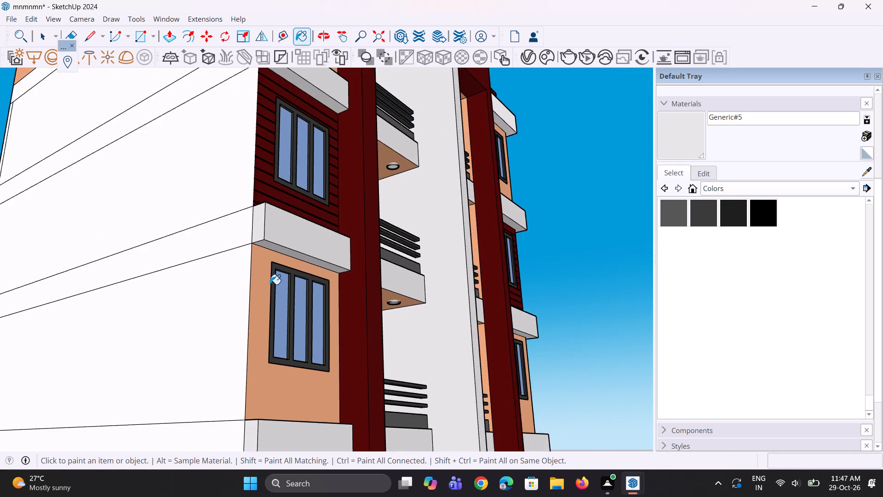
scroll(270, 284, down, 3)
middle_drag(271, 243, 267, 291)
scroll(267, 291, down, 5)
scroll(277, 201, up, 7)
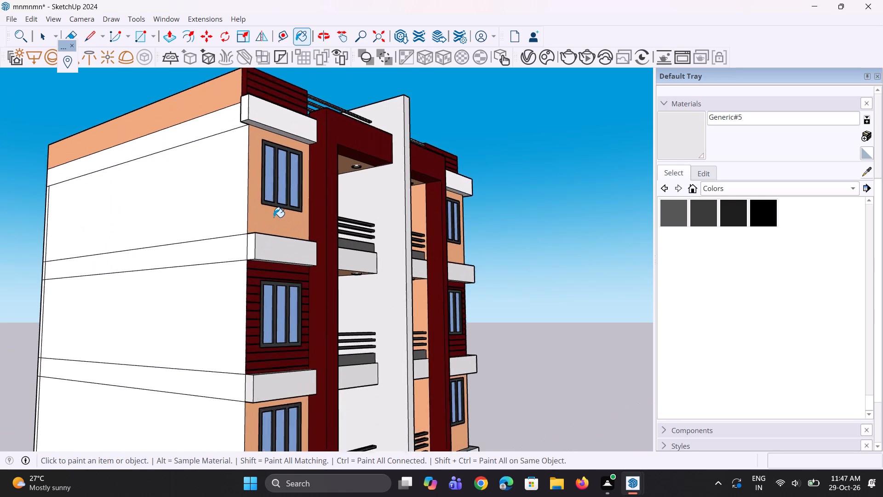
scroll(269, 242, up, 3)
click(262, 255)
scroll(257, 261, up, 3)
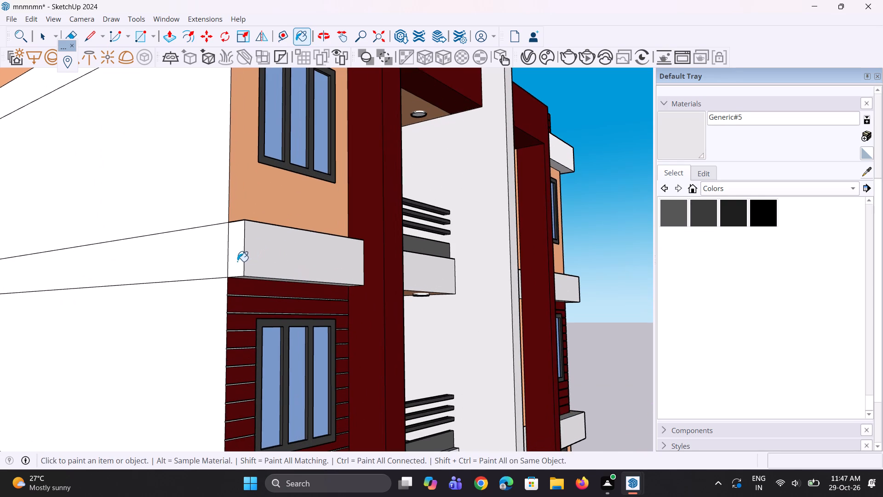
click(236, 261)
middle_drag(254, 231, 251, 314)
scroll(251, 322, up, 3)
click(250, 328)
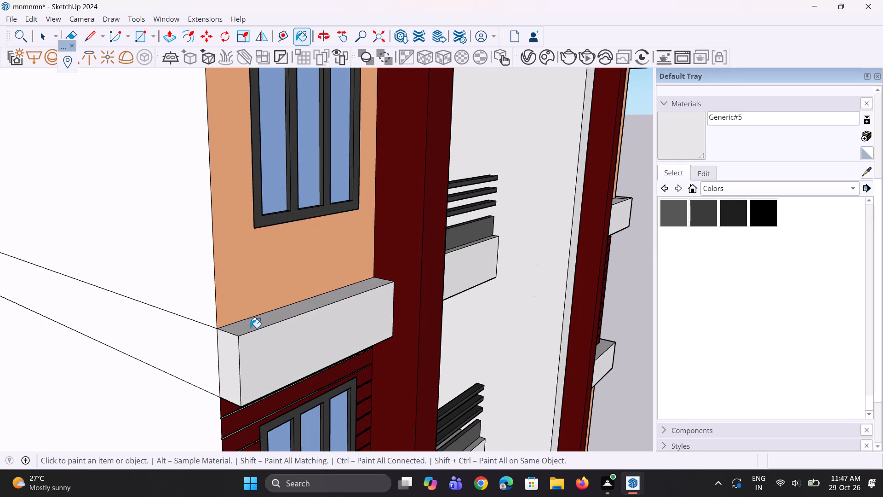
scroll(269, 355, up, 1)
middle_drag(269, 355, 288, 205)
scroll(271, 216, up, 2)
click(288, 202)
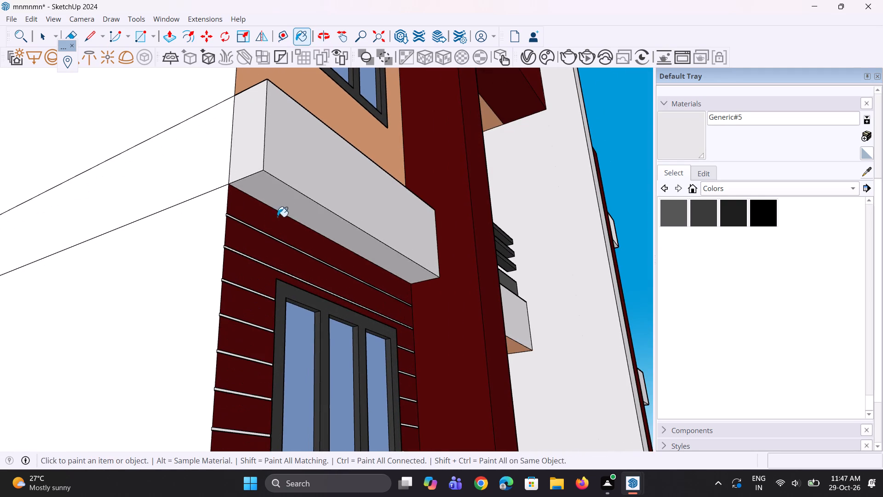
Paint the exposed faces of the short cornice above the top peach window beside the blank wall with Generic#5.
scroll(225, 256, down, 11)
middle_drag(412, 278, 377, 306)
scroll(318, 316, down, 5)
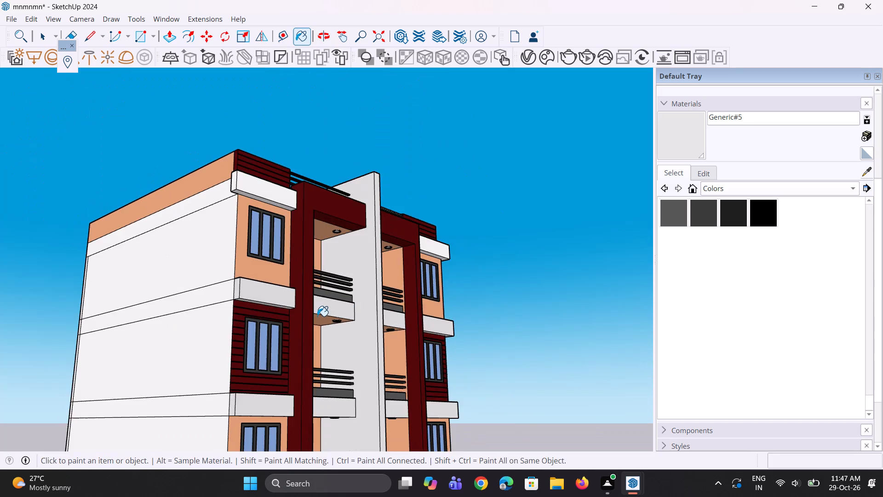
scroll(298, 219, up, 6)
middle_drag(263, 233, 483, 318)
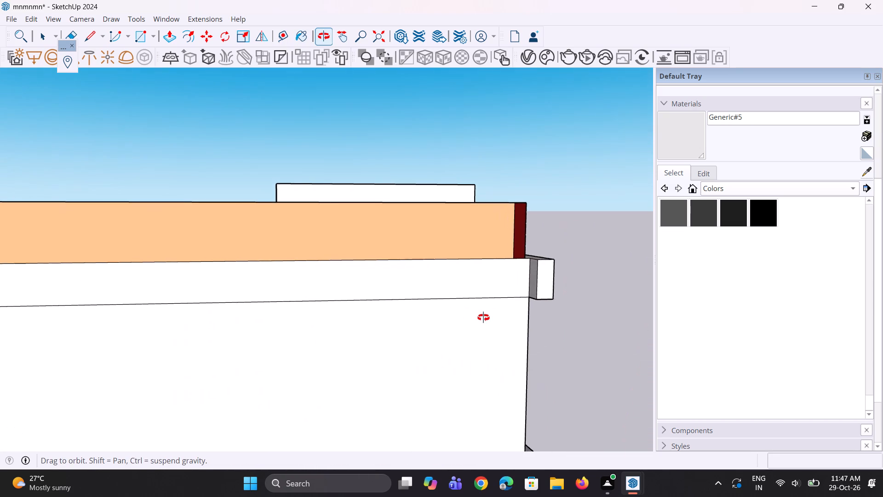
middle_drag(483, 318, 334, 318)
click(342, 280)
middle_drag(305, 279, 310, 324)
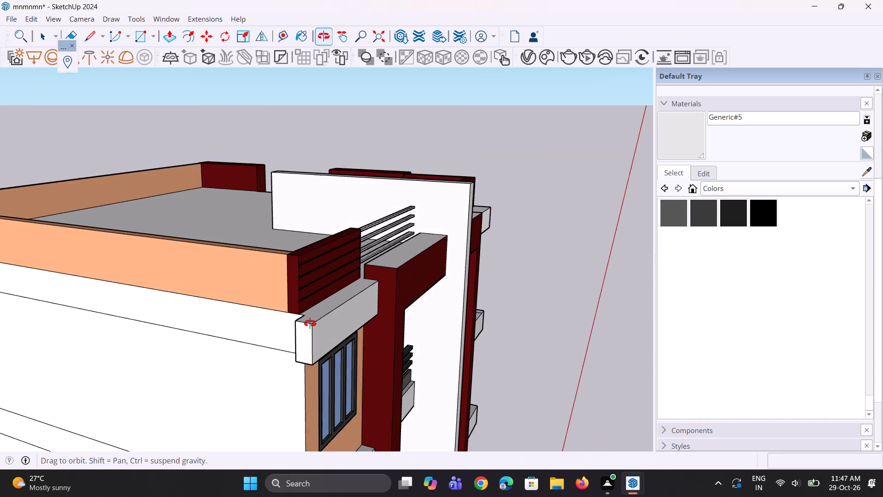
middle_drag(310, 324, 310, 324)
scroll(325, 322, up, 2)
click(331, 313)
scroll(321, 351, up, 2)
middle_drag(321, 352, 322, 318)
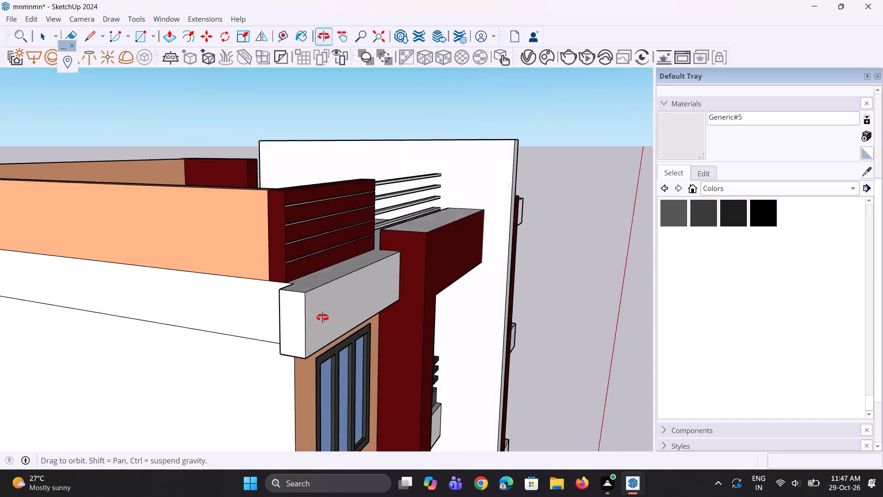
middle_drag(322, 318, 323, 313)
click(301, 301)
middle_drag(319, 323, 355, 227)
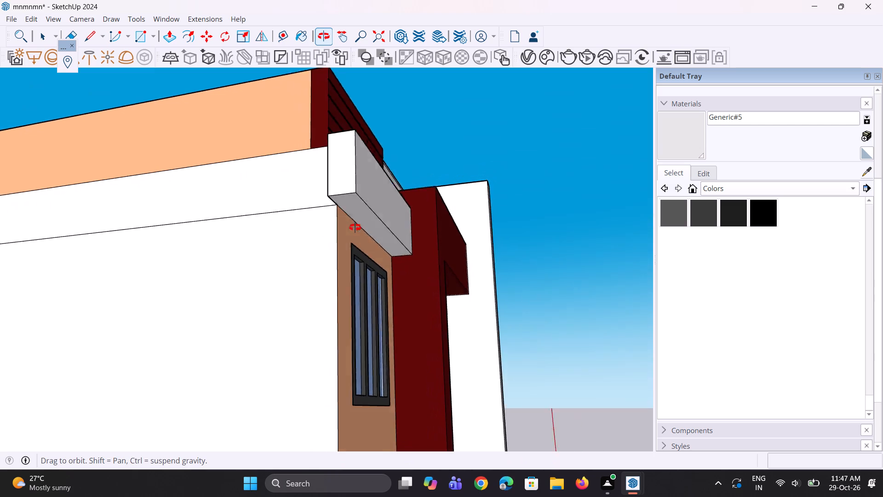
middle_drag(355, 227, 356, 224)
click(373, 204)
Push/Pull the short cornice's wall-side end face along the blank side wall to the wall's far edge.
middle_drag(367, 224, 475, 357)
key(p)
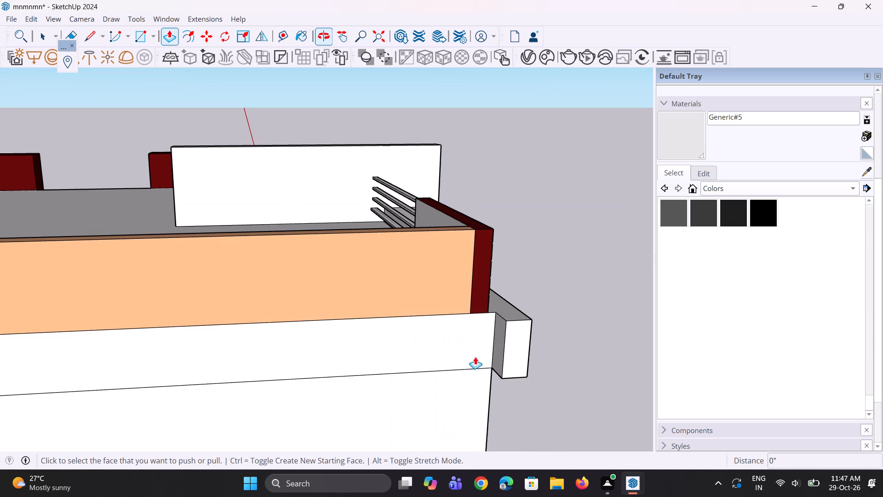
middle_drag(475, 357, 478, 355)
scroll(492, 348, up, 2)
click(499, 352)
scroll(428, 342, down, 2)
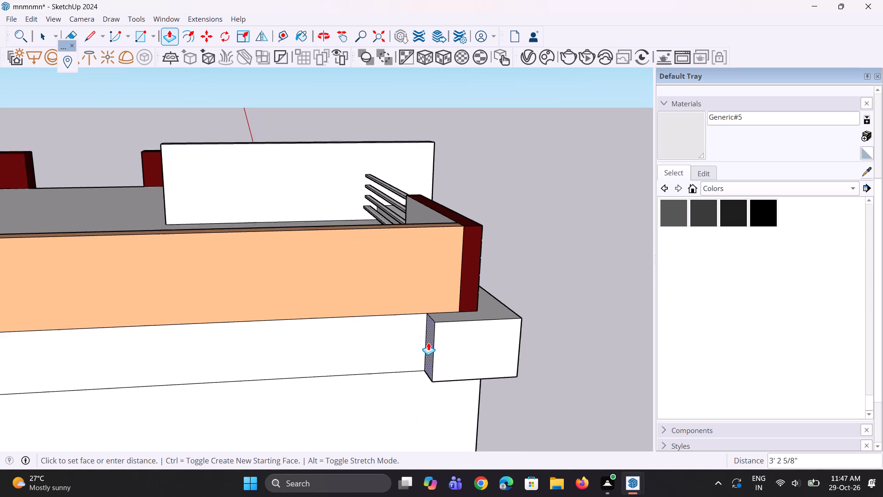
scroll(428, 342, down, 8)
scroll(267, 334, down, 5)
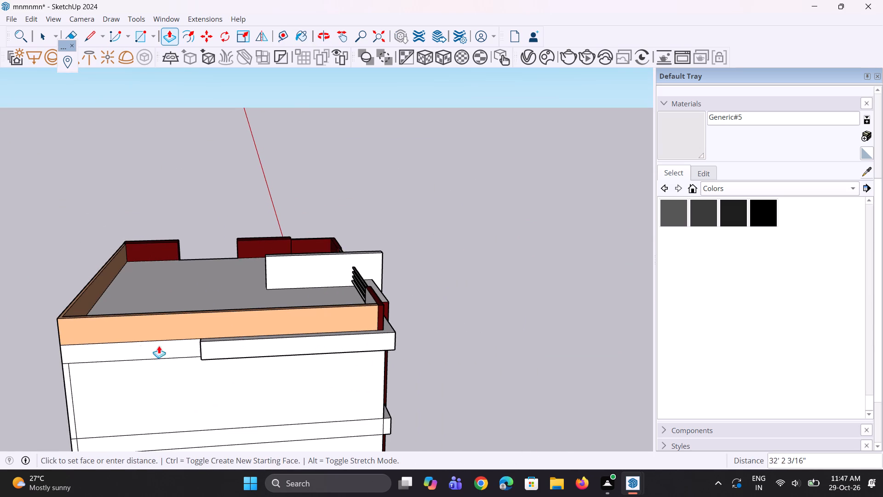
click(64, 378)
middle_drag(254, 348, 211, 349)
key(space)
key(space)
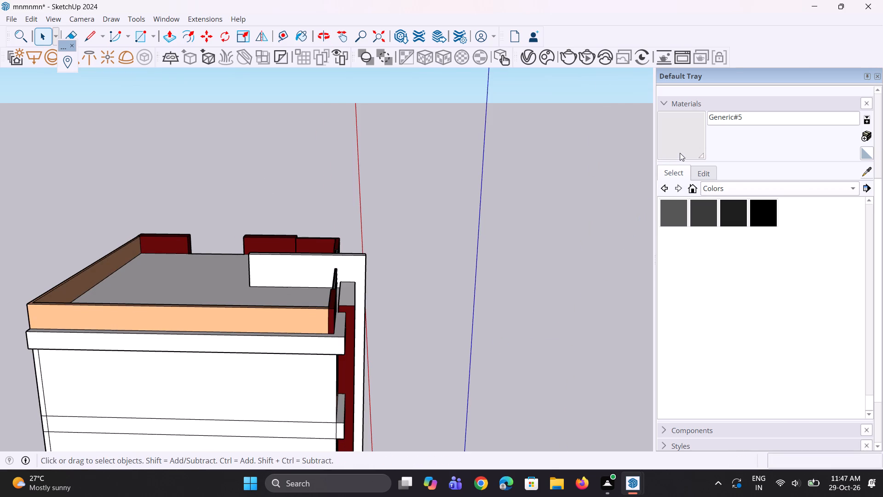
Paint the top, front and underside of the cornice extension along the blank side wall with Generic#5.
drag(681, 151, 677, 157)
scroll(363, 329, up, 2)
scroll(306, 336, up, 3)
click(306, 336)
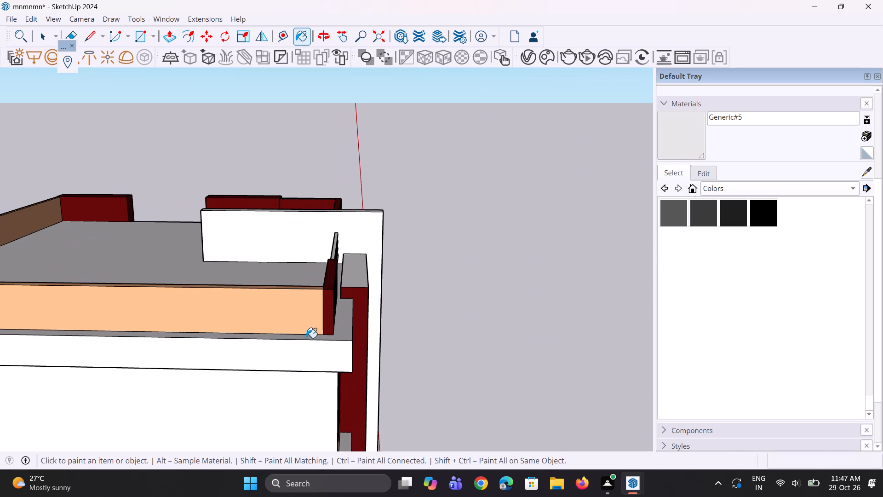
click(308, 345)
middle_drag(338, 361, 298, 170)
scroll(315, 266, up, 1)
scroll(287, 300, down, 5)
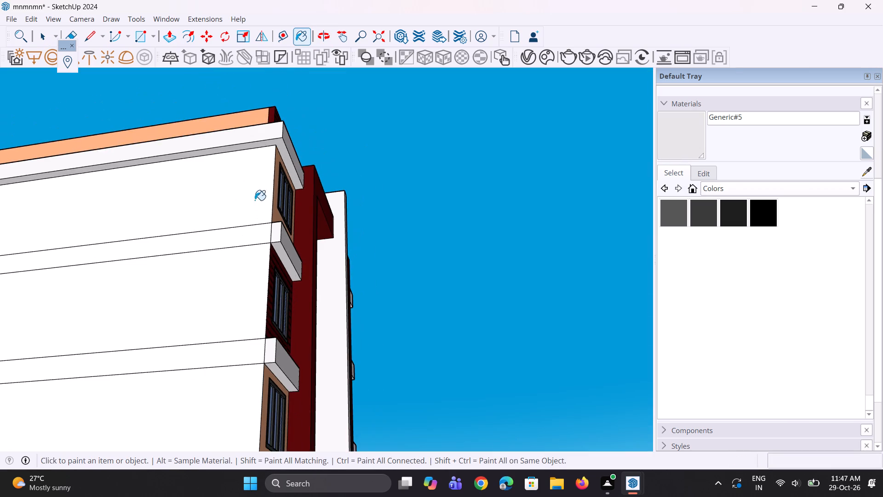
scroll(254, 183, up, 2)
click(283, 140)
click(285, 137)
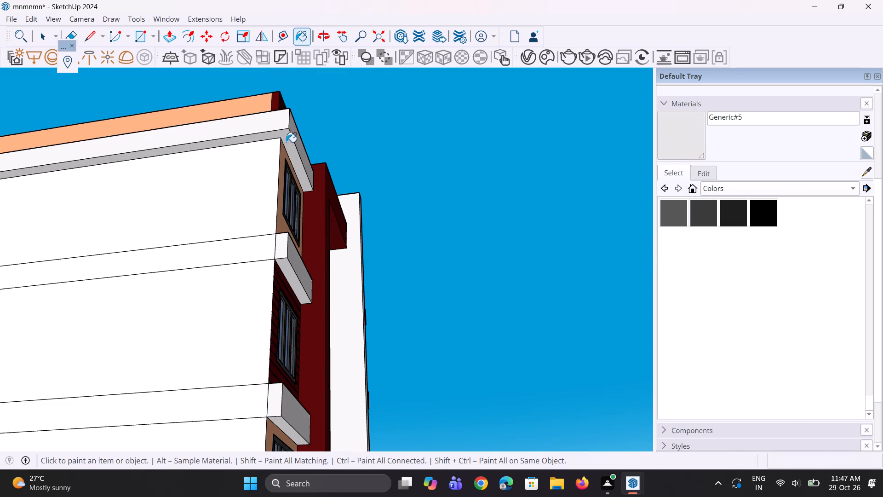
Paint the upper balcony's white fascia and the tall central fin with Generic#5.
middle_drag(289, 308, 149, 345)
scroll(148, 348, down, 5)
scroll(245, 351, up, 3)
click(246, 351)
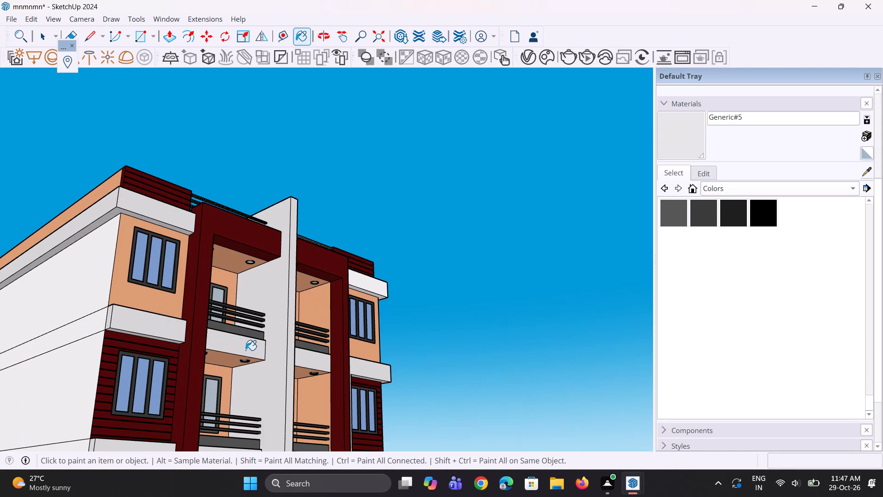
scroll(248, 357, down, 4)
middle_drag(298, 350, 297, 423)
scroll(287, 341, up, 2)
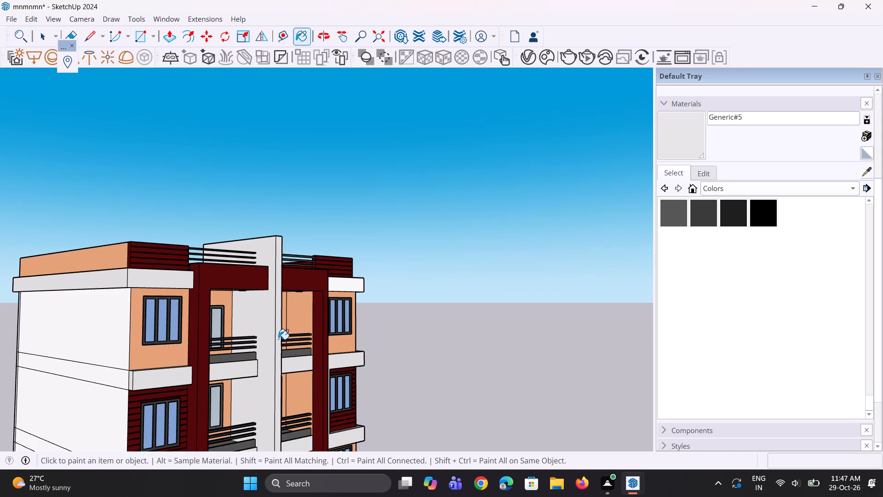
click(274, 338)
click(269, 334)
Paint the front, top and underside of the cornice above the top peach window across the central fin with Generic#5.
click(345, 284)
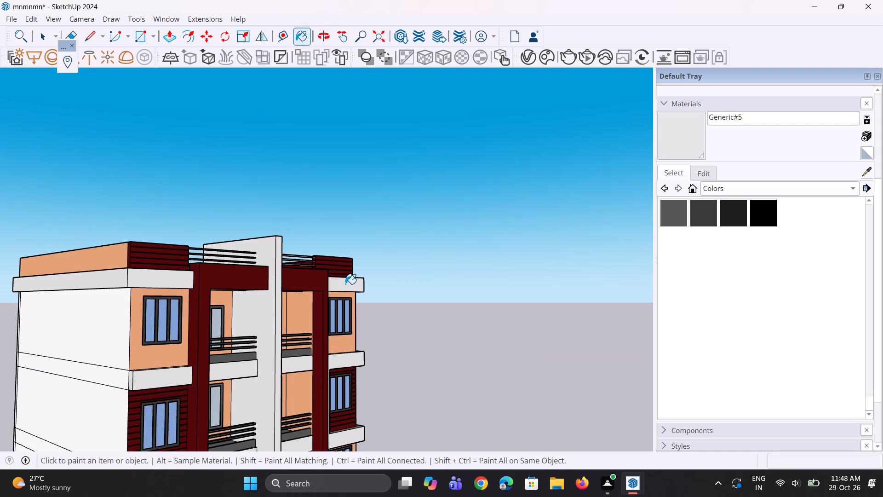
middle_drag(342, 318, 331, 390)
scroll(356, 298, up, 9)
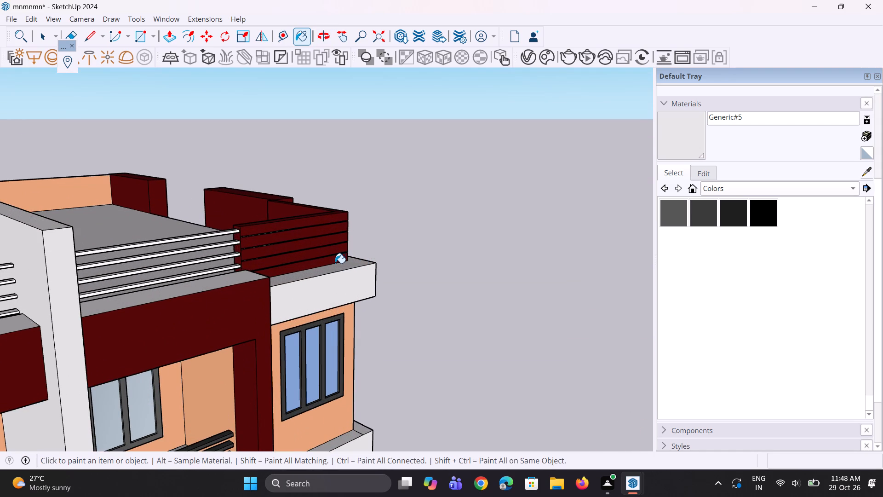
click(333, 269)
middle_drag(329, 315, 318, 213)
scroll(319, 211, up, 2)
click(335, 228)
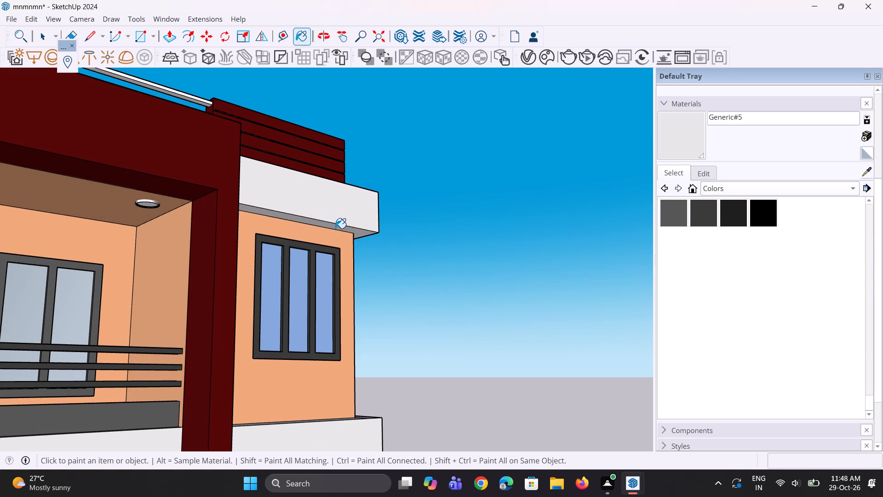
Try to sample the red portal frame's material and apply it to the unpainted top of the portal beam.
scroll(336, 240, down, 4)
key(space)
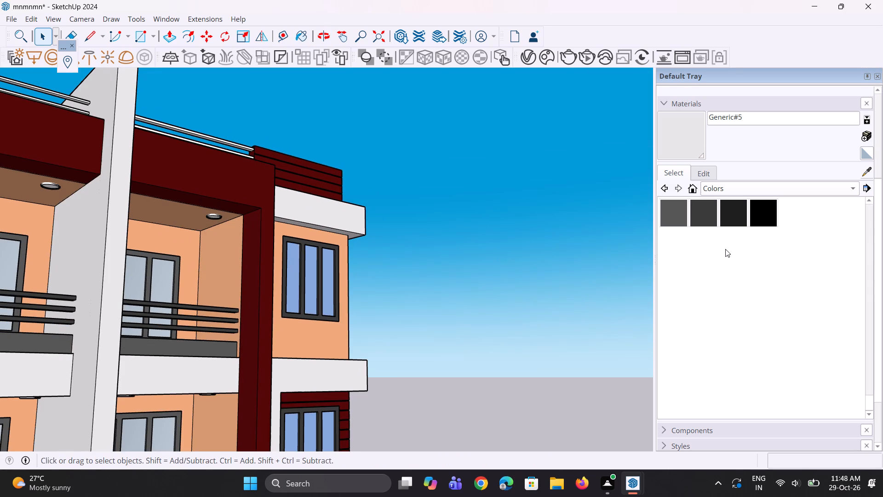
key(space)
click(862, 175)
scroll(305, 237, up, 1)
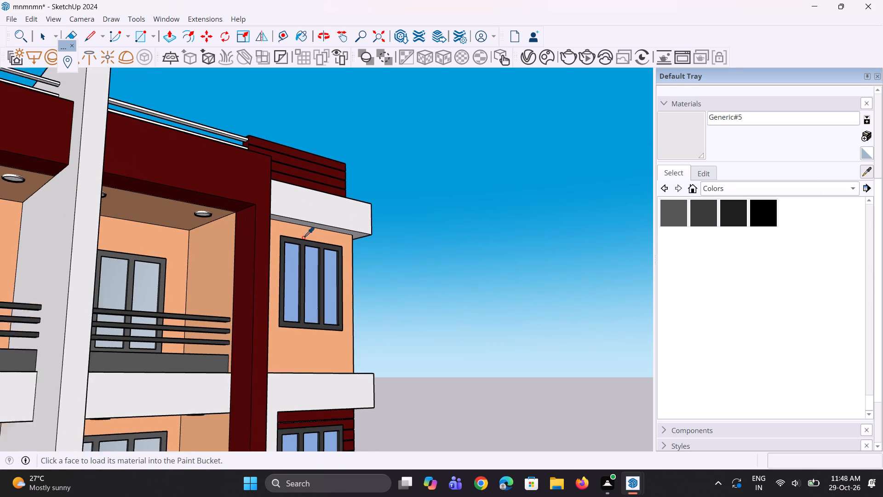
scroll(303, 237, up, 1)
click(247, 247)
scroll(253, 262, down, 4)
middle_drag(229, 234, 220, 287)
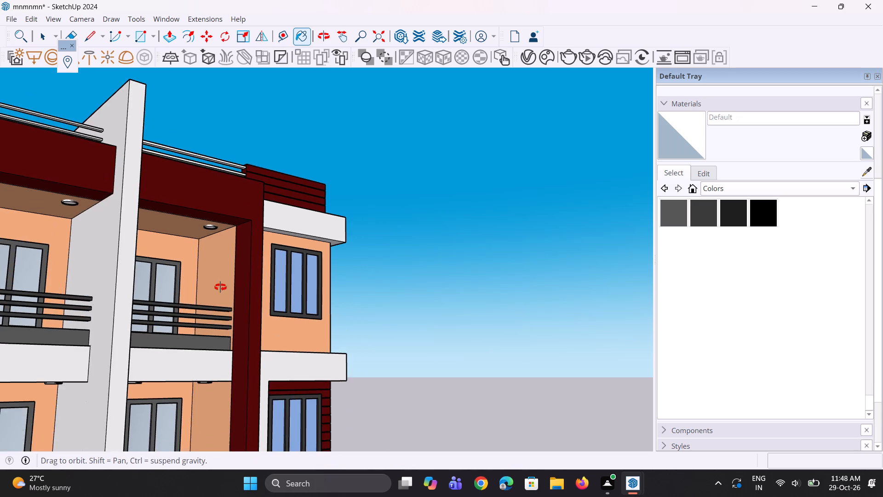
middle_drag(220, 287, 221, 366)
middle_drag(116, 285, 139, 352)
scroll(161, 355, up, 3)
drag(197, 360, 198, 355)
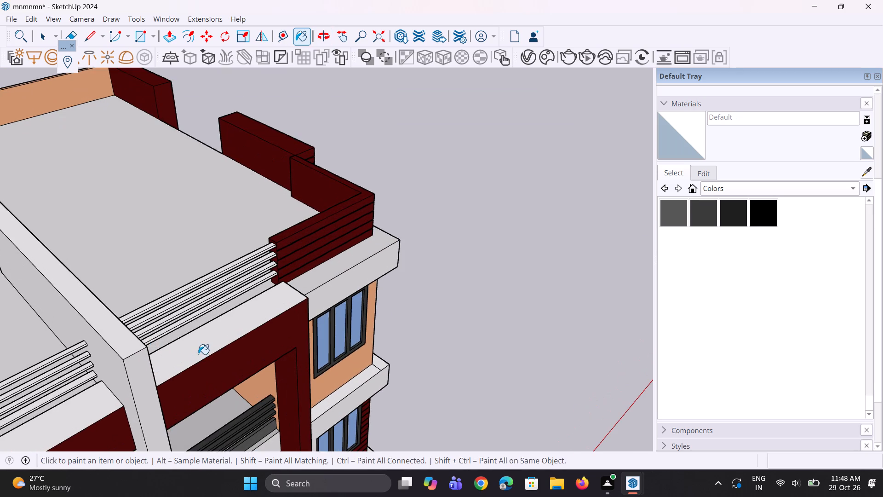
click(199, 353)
Sample the dark red Generic material from the portal beam and paint the tops of both portal beams flanking the central fin.
scroll(281, 308, down, 4)
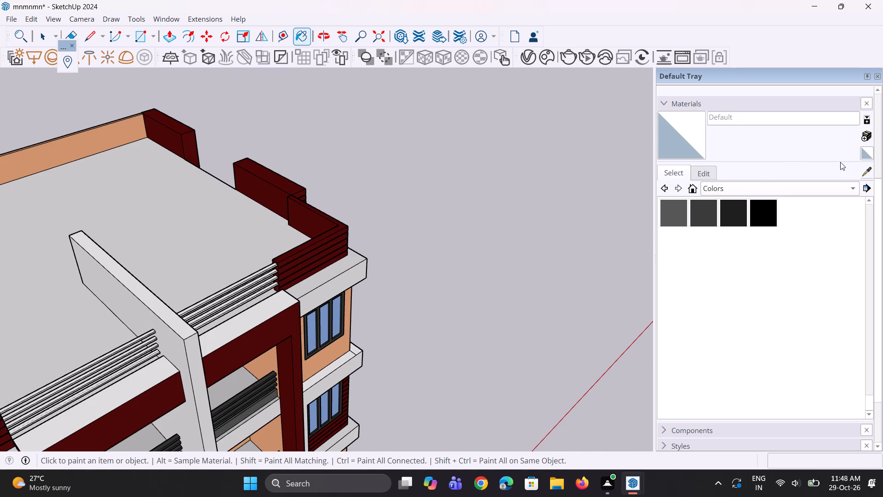
click(862, 177)
scroll(252, 362, up, 2)
scroll(188, 330, up, 3)
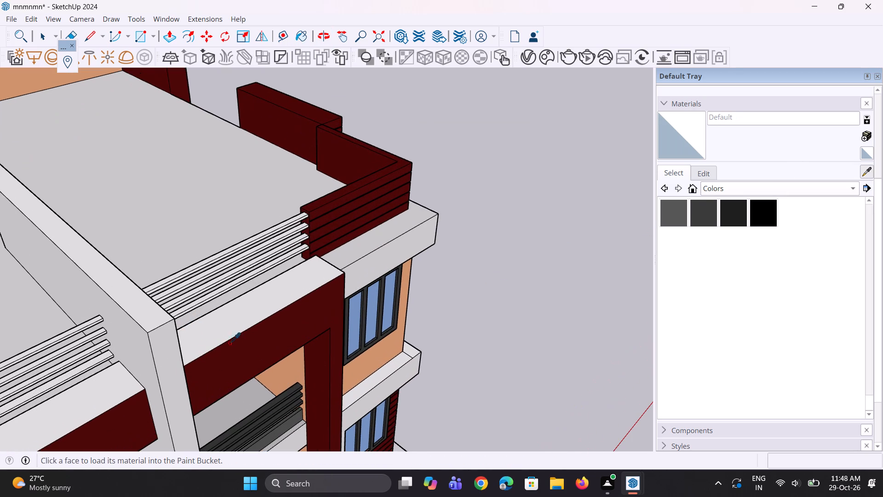
click(234, 345)
scroll(235, 335, up, 2)
click(236, 331)
scroll(269, 322, down, 2)
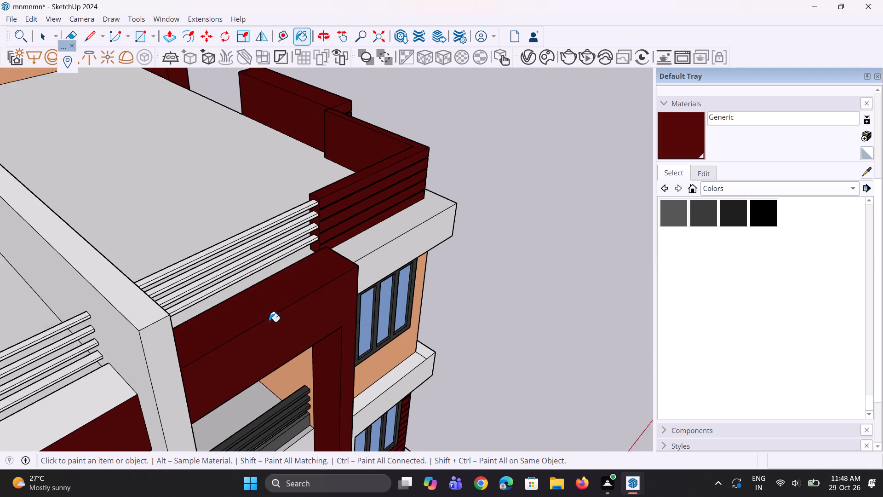
scroll(269, 322, down, 8)
scroll(68, 397, up, 1)
middle_drag(76, 395, 100, 371)
click(139, 382)
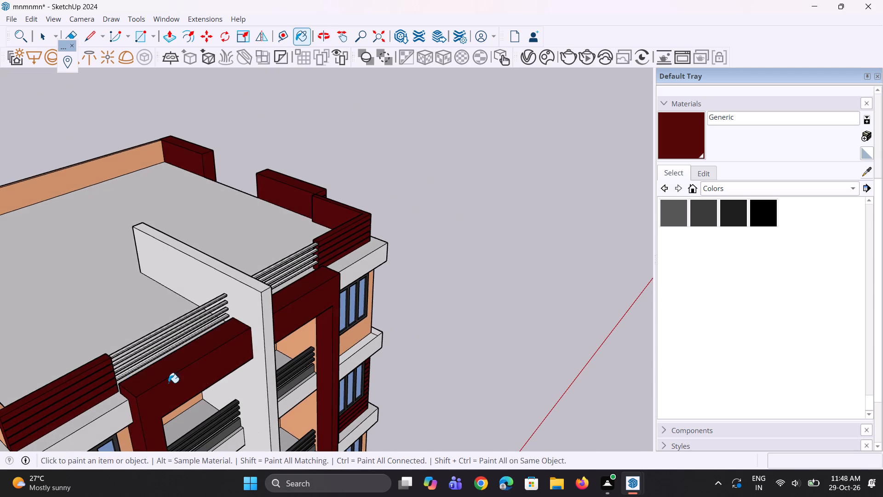
Sample Generic#5 from the central fin and paint the top-floor corner bay's cornice and the peach side wall inside its frame.
middle_drag(223, 378, 43, 416)
middle_drag(149, 376, 36, 392)
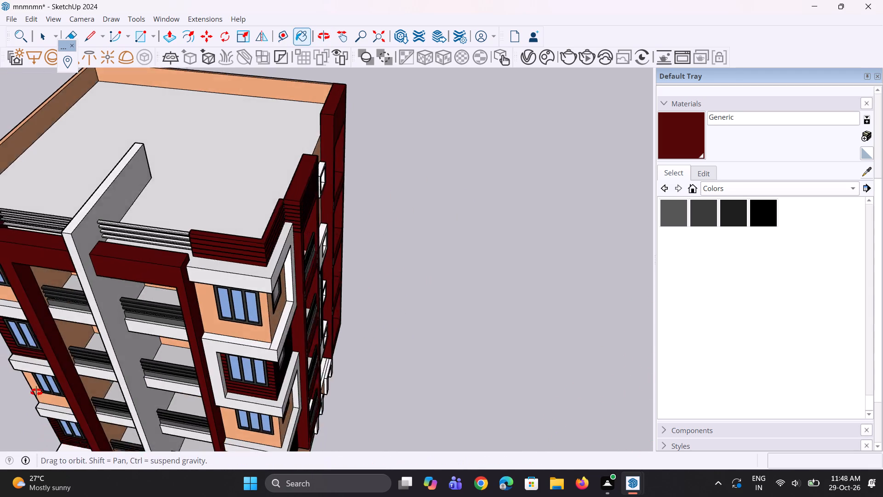
middle_drag(36, 392, 31, 384)
key(space)
key(space)
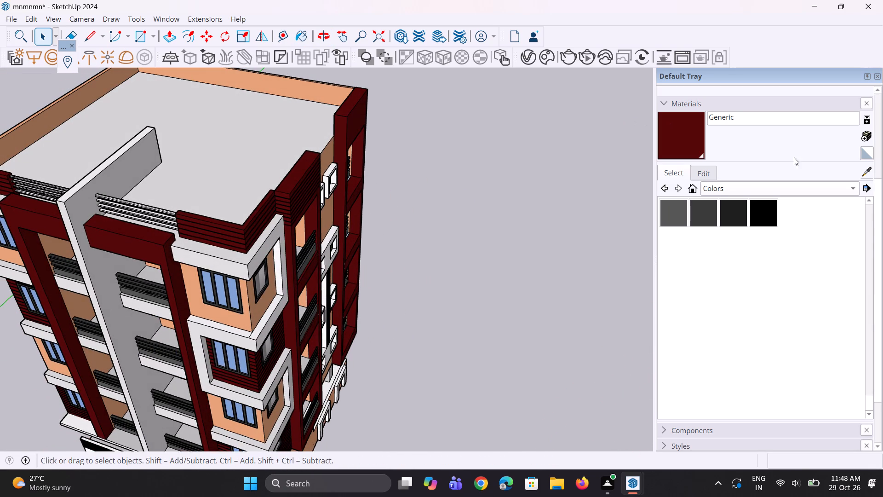
click(868, 167)
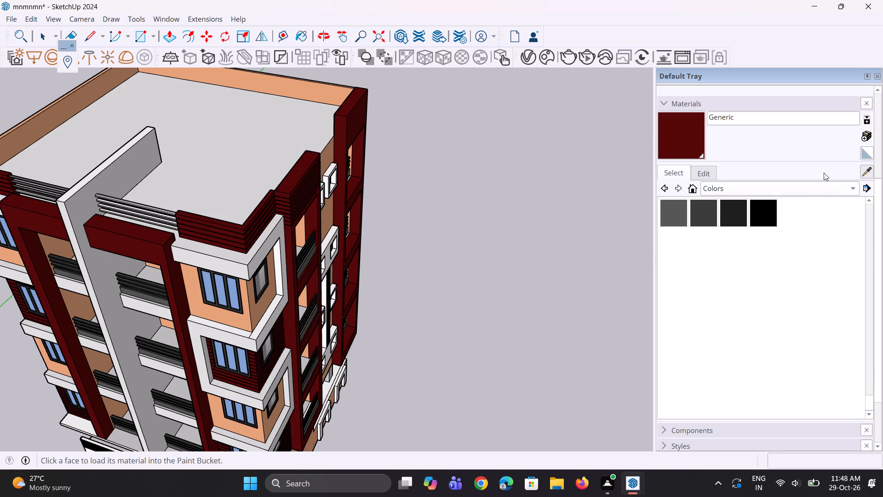
middle_drag(8, 360, 22, 324)
scroll(111, 336, up, 1)
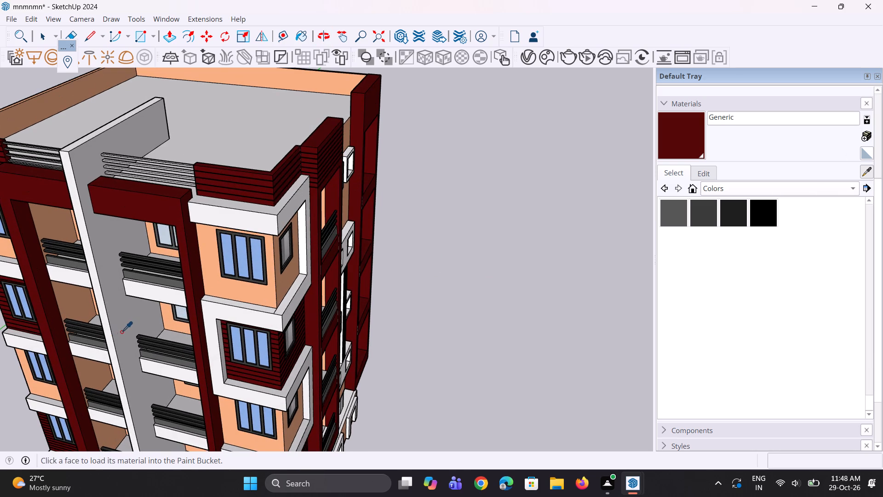
click(124, 330)
scroll(175, 303, up, 2)
scroll(214, 268, up, 2)
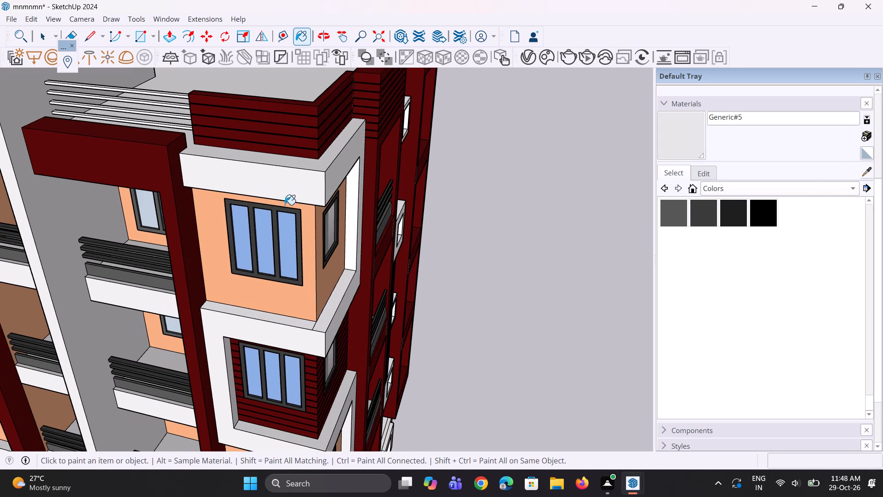
click(327, 165)
click(344, 183)
click(338, 179)
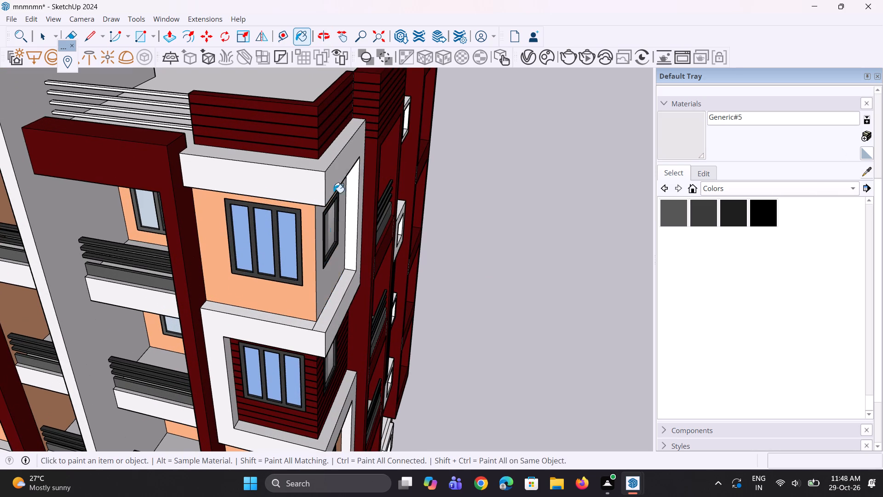
Erase the stray edge across the corner of the white ledge below the top-floor peach bay.
scroll(348, 343, up, 2)
scroll(293, 319, up, 6)
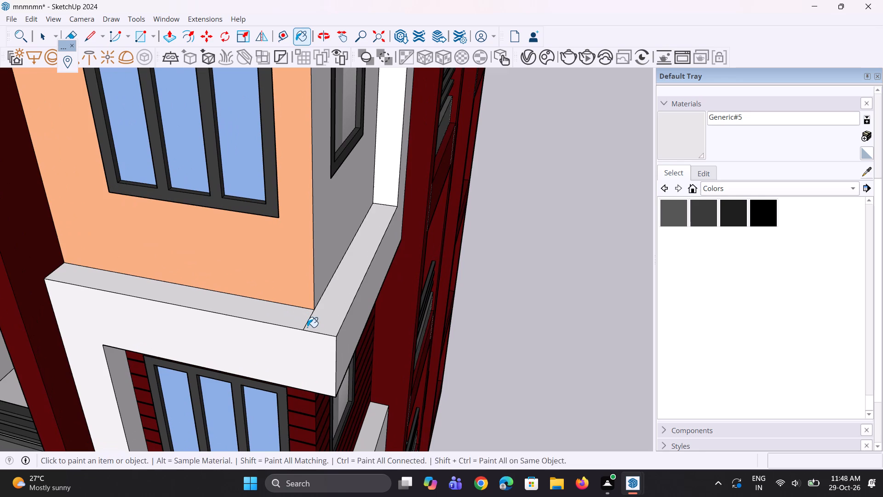
key(e)
drag(310, 329, 302, 323)
scroll(208, 286, down, 10)
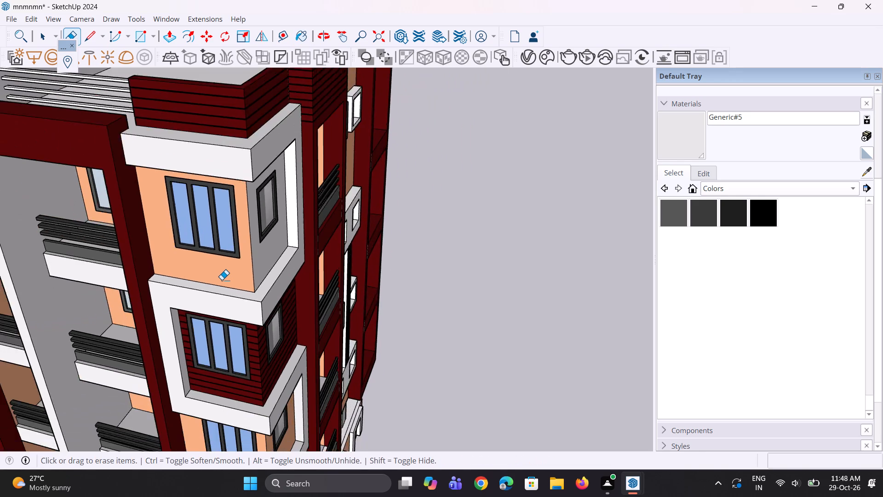
Paint the top-floor left small green window frame's top, left side, inner sill and right reveal with Generic#5.
scroll(222, 280, down, 10)
scroll(291, 330, up, 4)
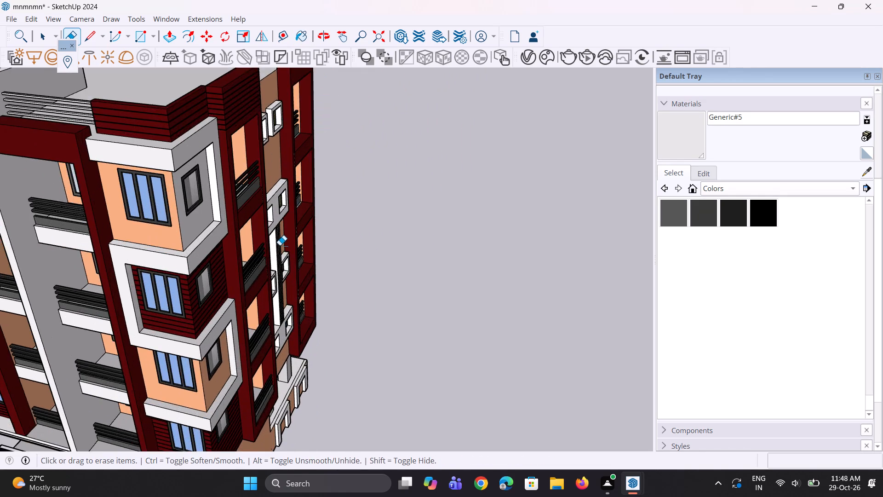
scroll(280, 244, up, 6)
middle_drag(254, 278, 200, 305)
key(space)
scroll(206, 381, down, 3)
key(space)
middle_drag(225, 357, 197, 343)
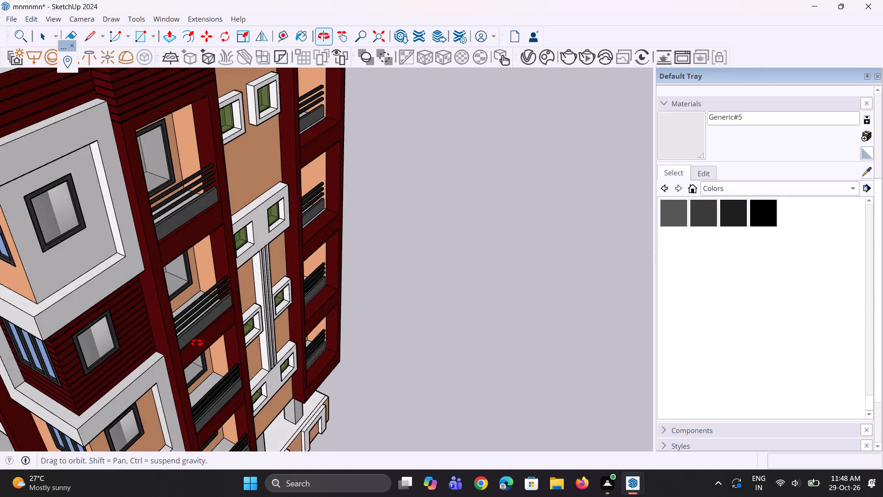
middle_drag(197, 343, 192, 341)
scroll(197, 414, down, 4)
scroll(256, 208, up, 7)
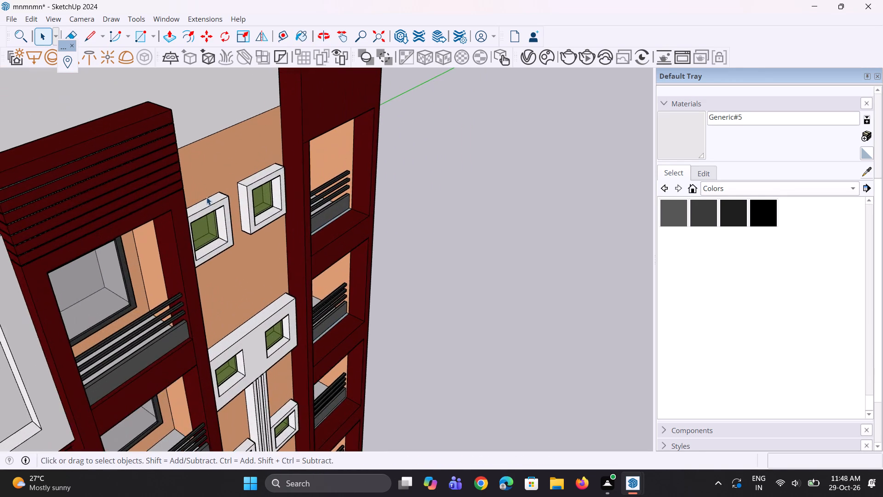
scroll(356, 215, up, 2)
click(661, 137)
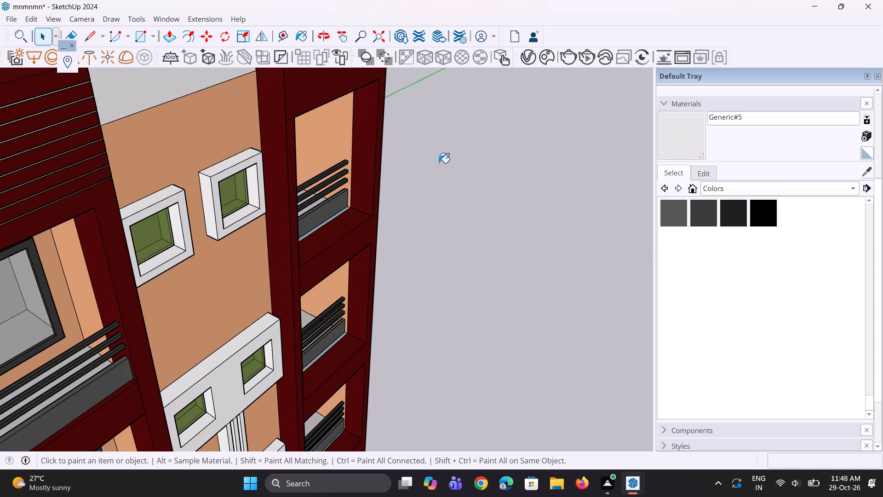
scroll(104, 224, up, 3)
scroll(156, 209, up, 2)
click(162, 199)
scroll(166, 206, up, 2)
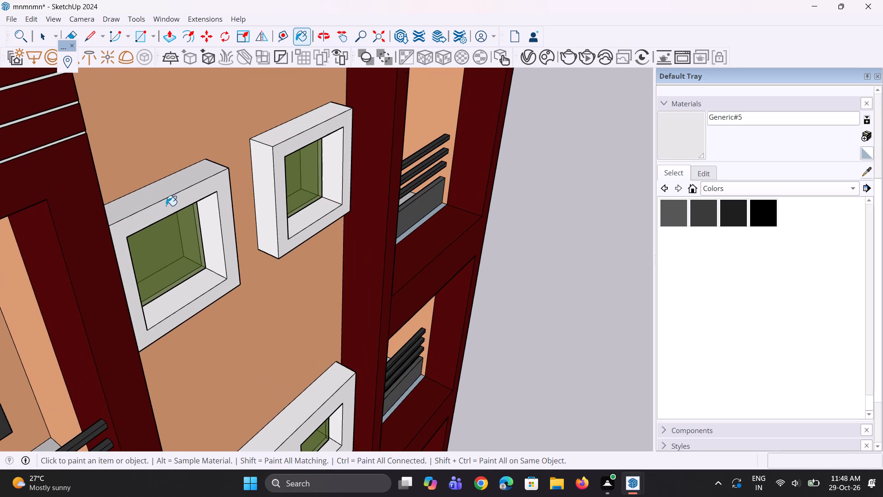
click(166, 206)
middle_drag(134, 255, 76, 258)
scroll(81, 271, up, 3)
click(82, 273)
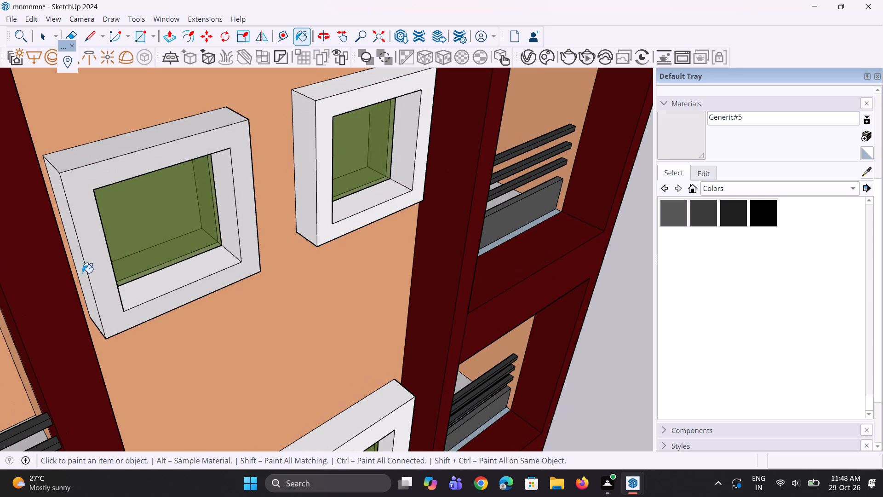
click(132, 288)
click(234, 226)
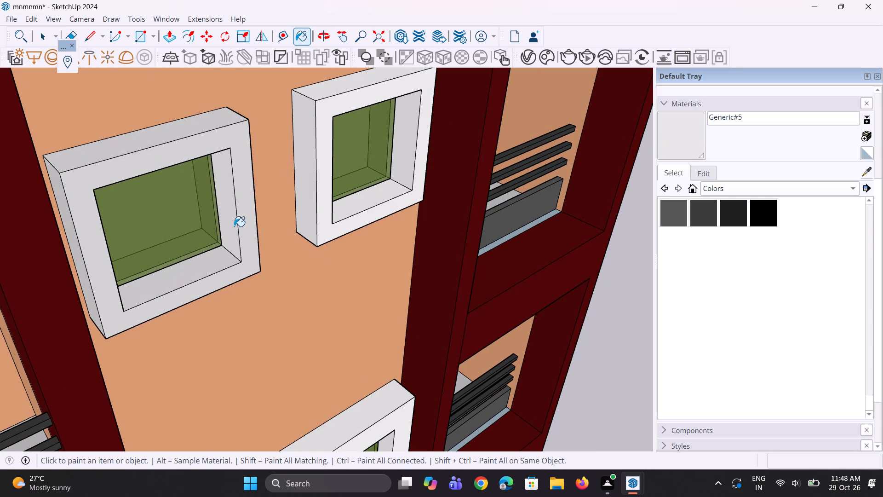
Paint the same small window frame's remaining inner left reveal, outer right side and underside with Generic#5.
middle_drag(235, 244, 79, 236)
click(66, 197)
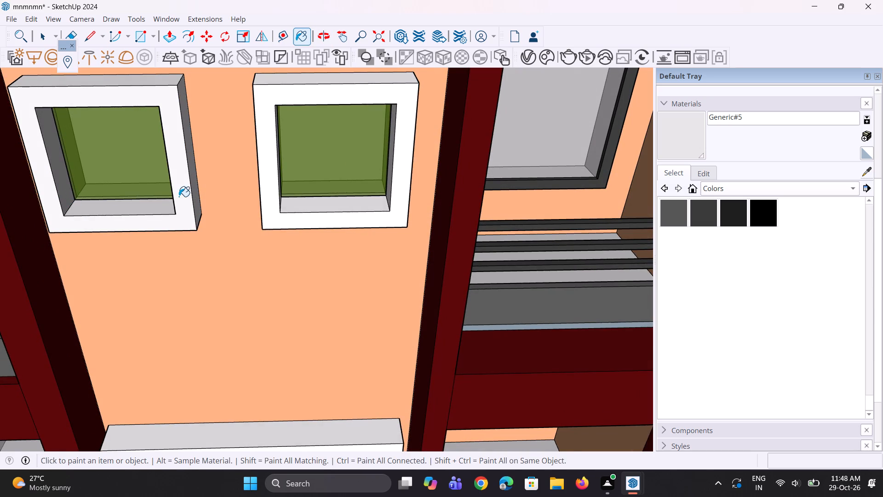
scroll(179, 195, up, 1)
click(198, 202)
scroll(178, 310, down, 4)
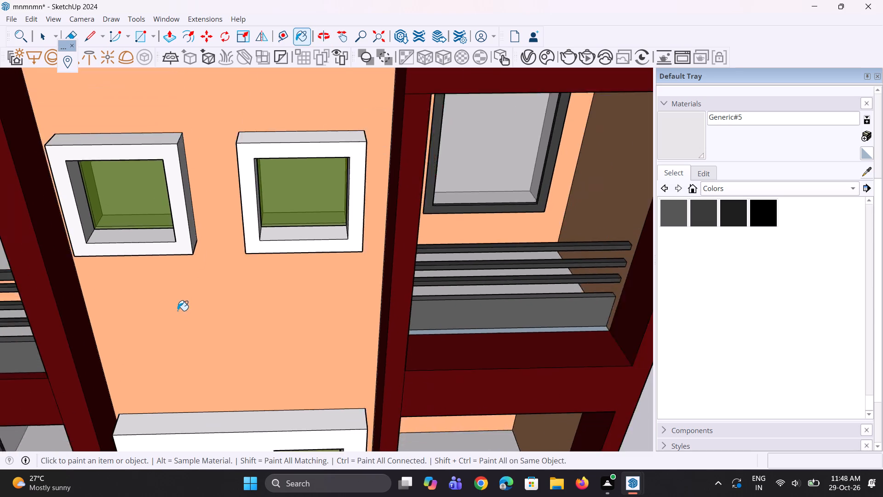
middle_drag(176, 283, 149, 122)
scroll(157, 166, up, 3)
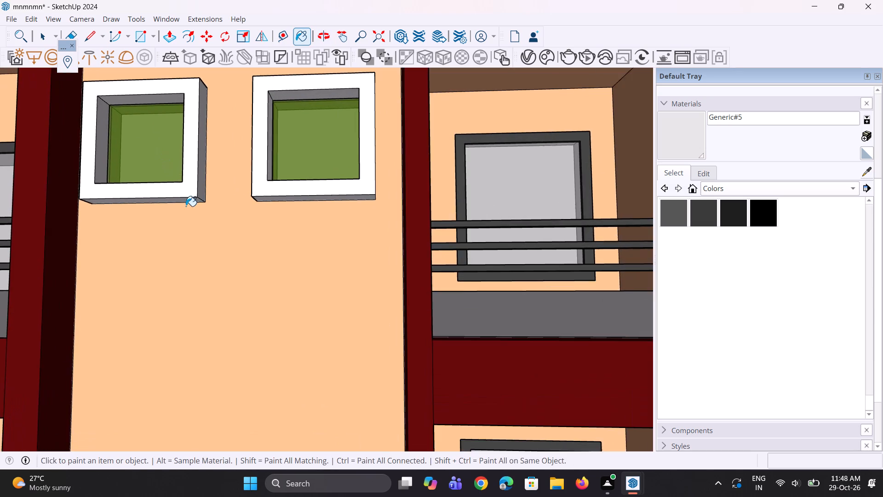
scroll(186, 206, up, 3)
click(189, 201)
Paint the neighbouring right small window frame's front, underside, outer left side, inner sill and side reveals with Generic#5.
click(305, 186)
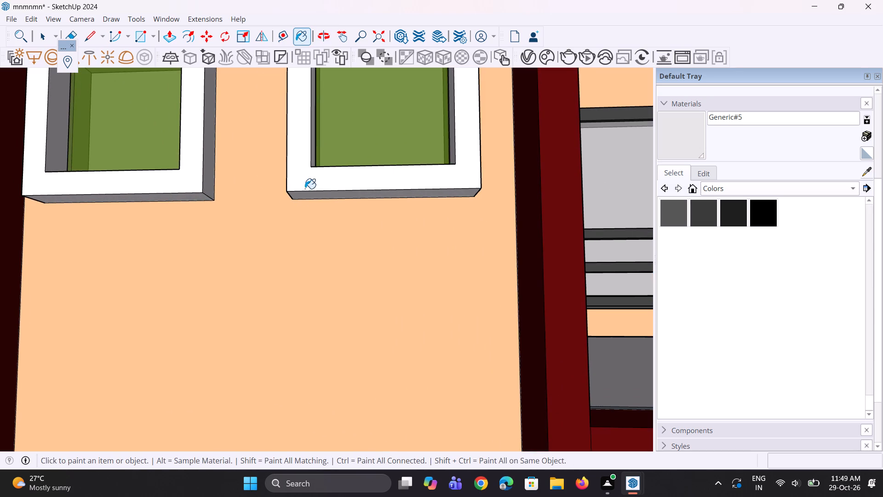
click(306, 199)
middle_drag(289, 212, 399, 283)
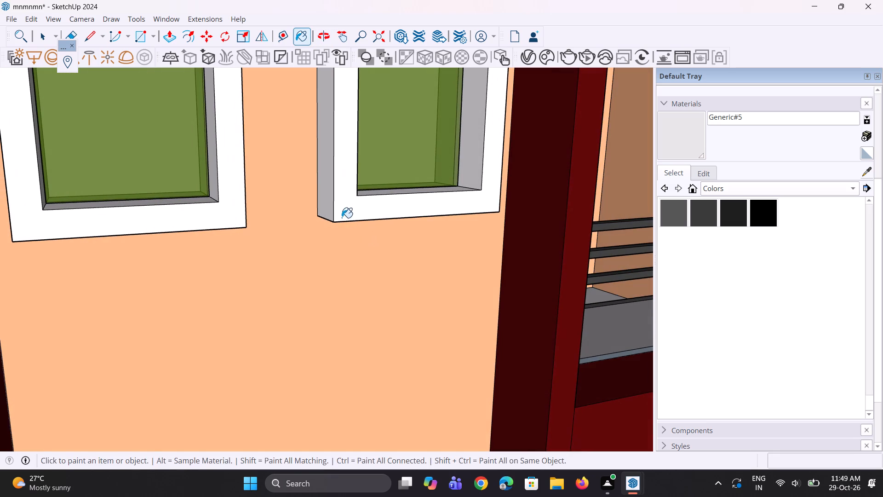
click(332, 205)
click(387, 193)
click(460, 179)
middle_drag(443, 214, 282, 246)
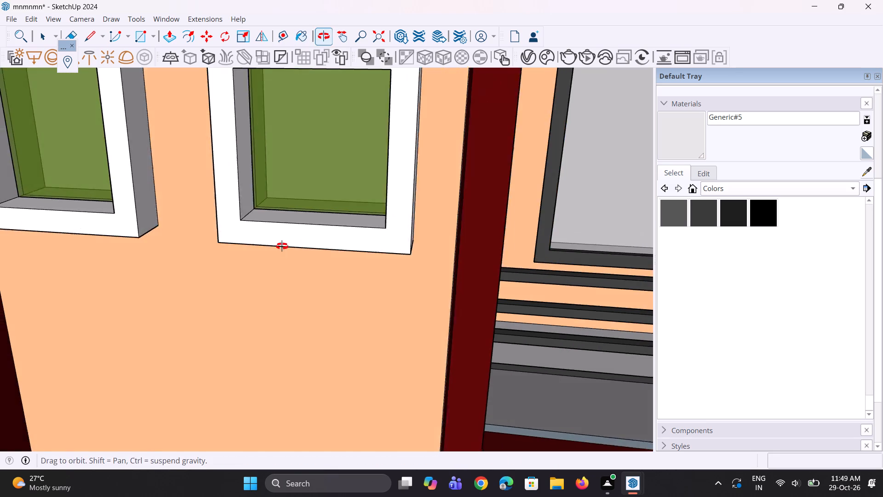
middle_drag(282, 246, 258, 243)
drag(218, 188, 220, 198)
scroll(238, 307, down, 6)
scroll(311, 269, up, 3)
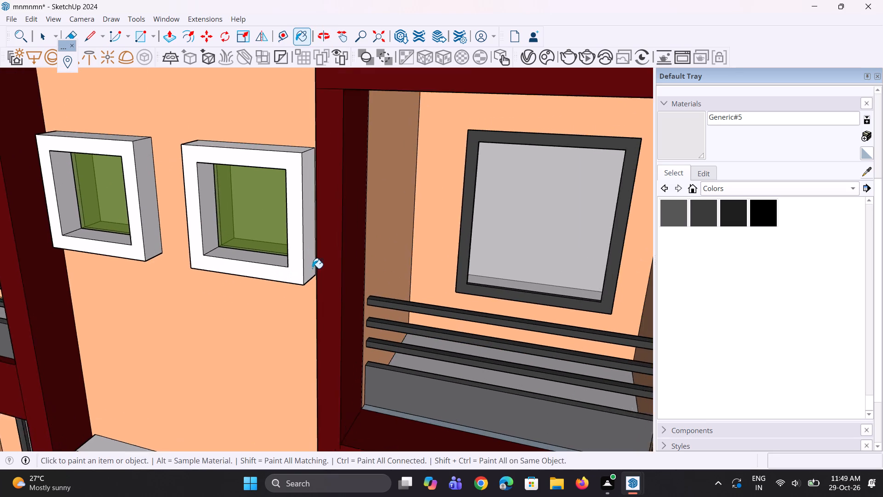
Finish the right small window frame by painting its outer right side, top, inner head and underside with Generic#5.
click(305, 260)
scroll(294, 159, up, 2)
click(280, 135)
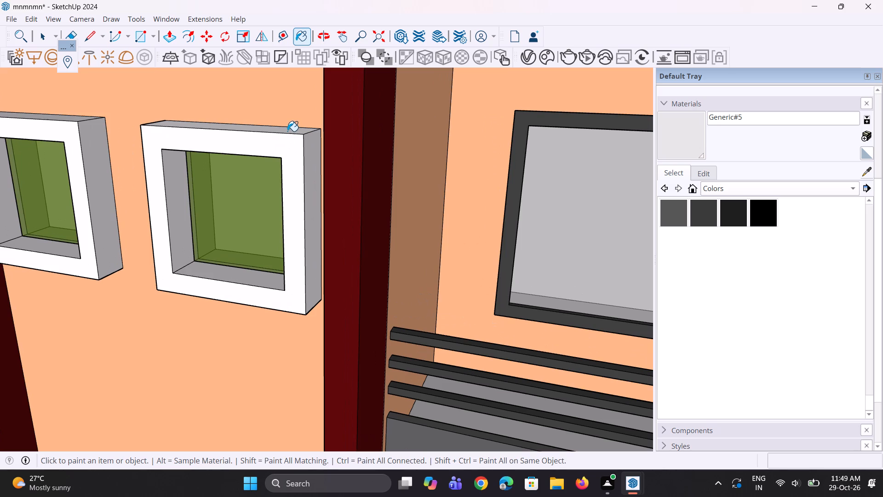
click(289, 131)
middle_drag(246, 157, 235, 63)
scroll(218, 128, up, 2)
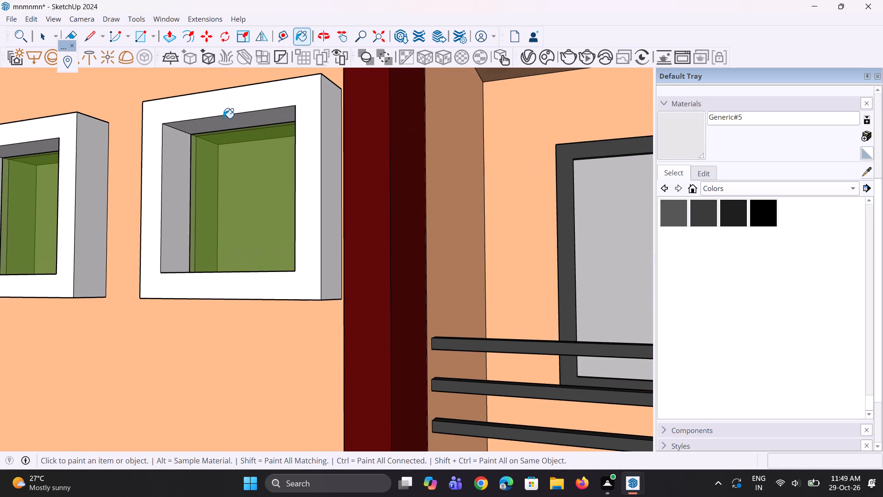
click(223, 118)
middle_drag(222, 279, 225, 176)
click(235, 251)
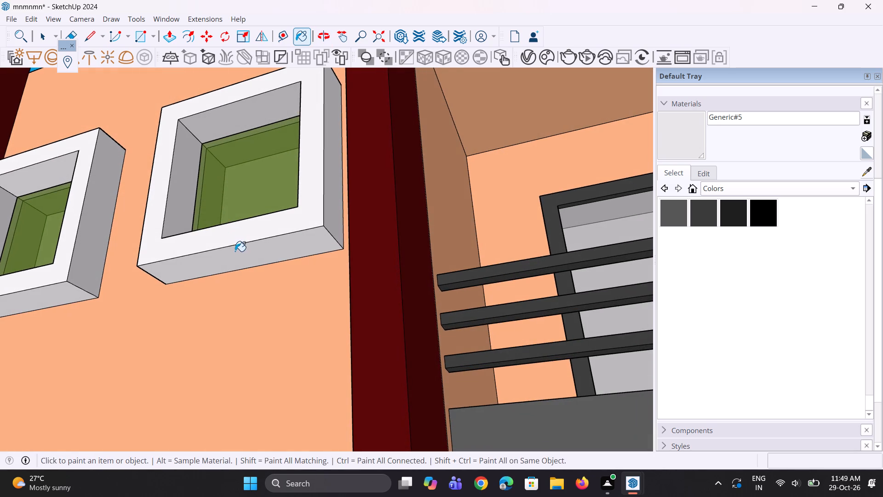
Paint the front of the double-window panel one floor down and all reveals of its left opening with Generic#5.
scroll(244, 235, down, 16)
scroll(247, 231, down, 5)
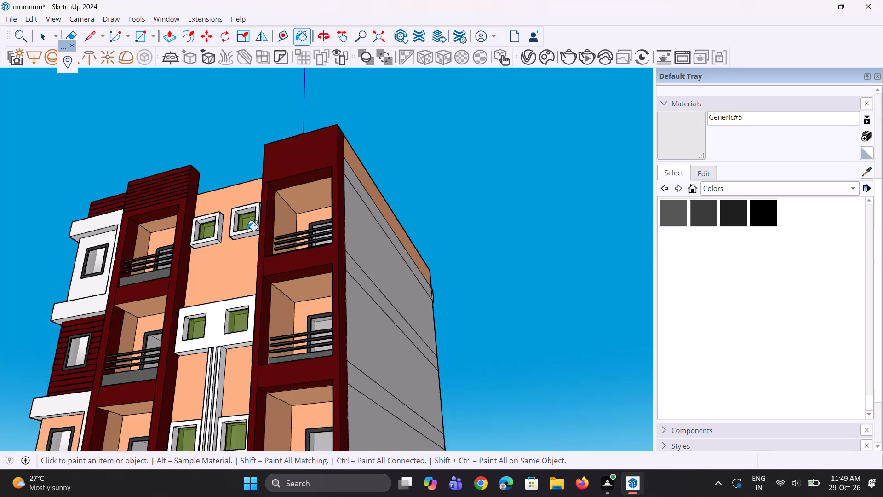
scroll(218, 323, up, 13)
click(221, 315)
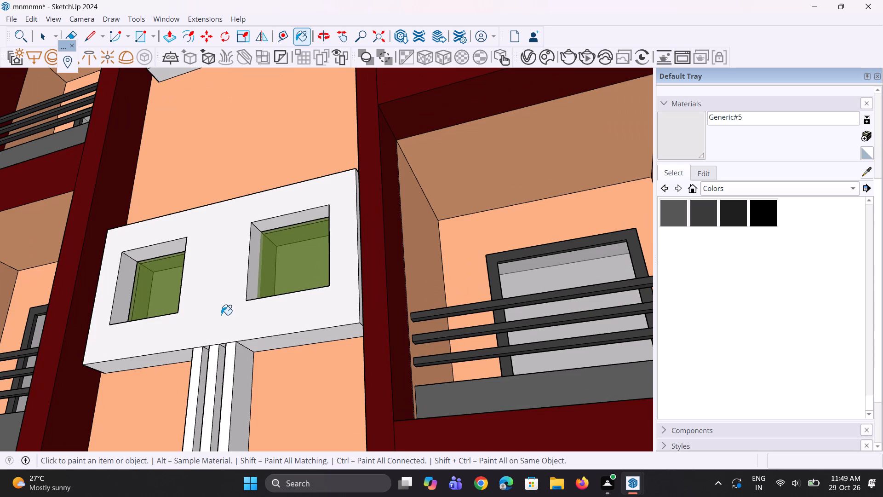
scroll(98, 317, up, 5)
click(128, 306)
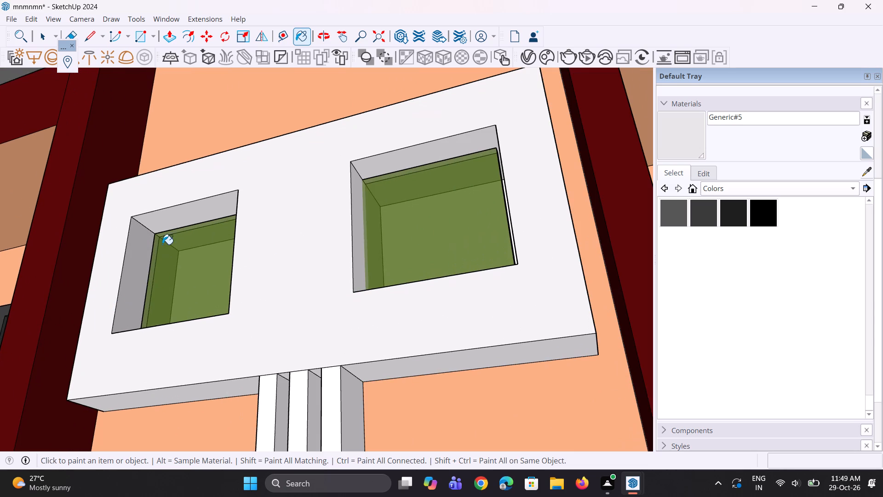
click(172, 221)
middle_drag(159, 260, 369, 402)
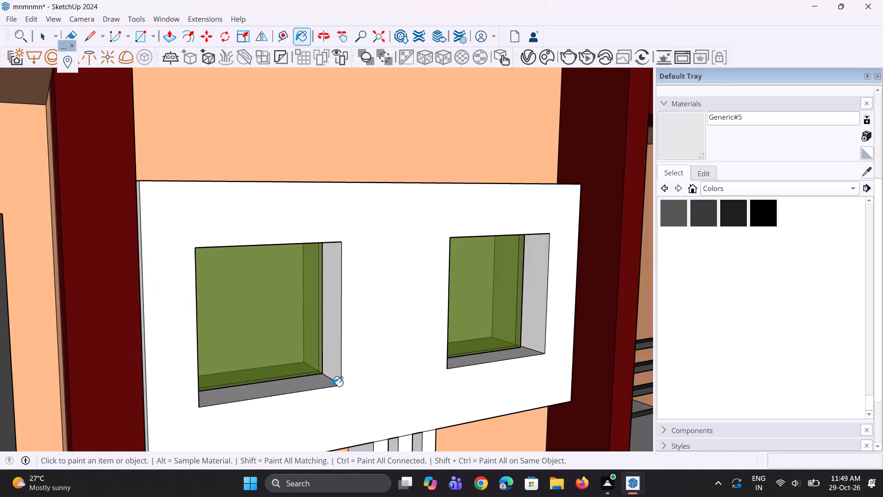
scroll(323, 375, up, 3)
click(340, 360)
click(320, 391)
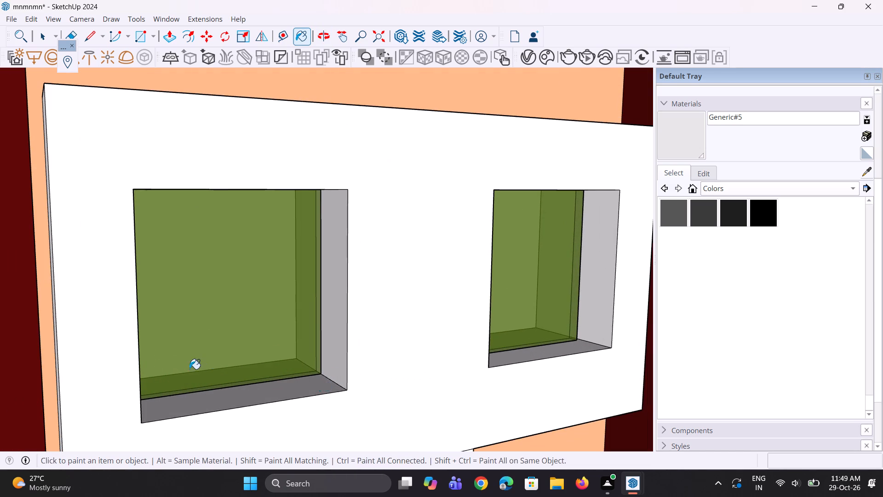
Paint the sill, head and both side reveals of the double-window panel's right opening with Generic#5.
scroll(187, 370, down, 5)
middle_drag(411, 371, 227, 382)
scroll(293, 370, up, 3)
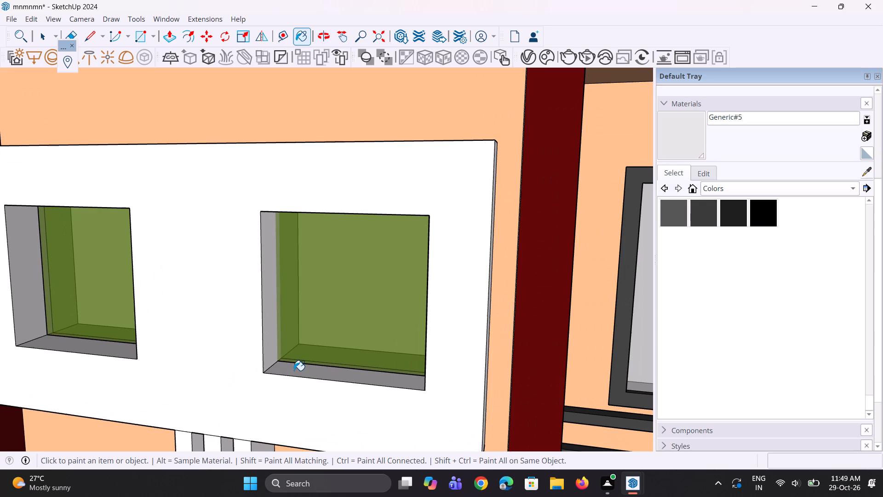
click(294, 370)
click(270, 344)
middle_drag(297, 368, 406, 211)
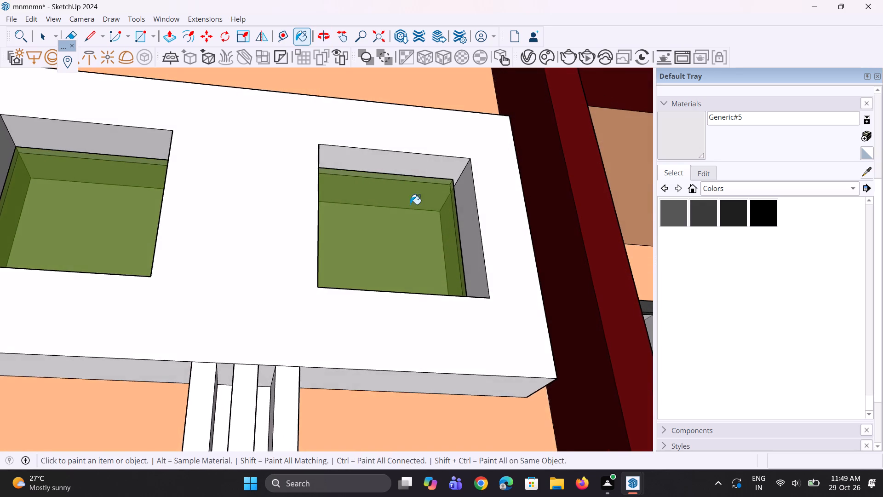
scroll(430, 177, up, 2)
click(434, 172)
click(485, 223)
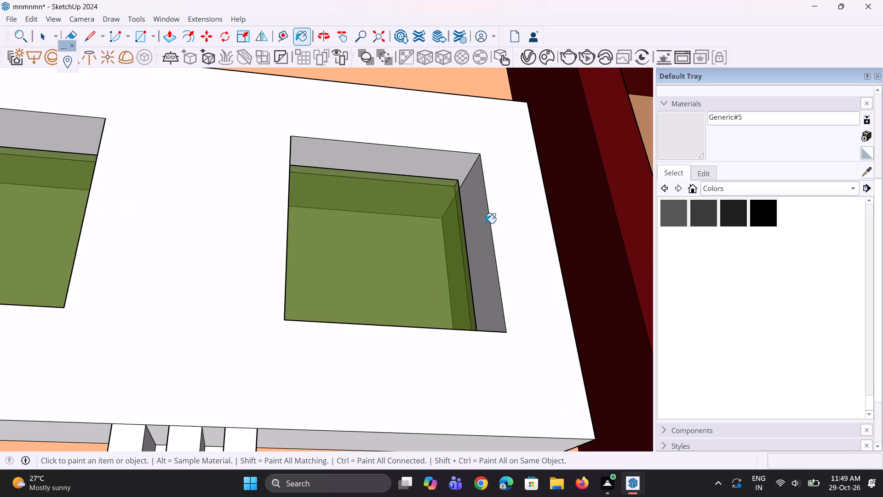
Paint the double-window panel's front and its underside on both sides of the central fins with Generic#5.
click(501, 208)
scroll(416, 214, down, 9)
middle_drag(403, 302, 400, 280)
click(398, 290)
scroll(346, 306, up, 2)
scroll(301, 301, up, 2)
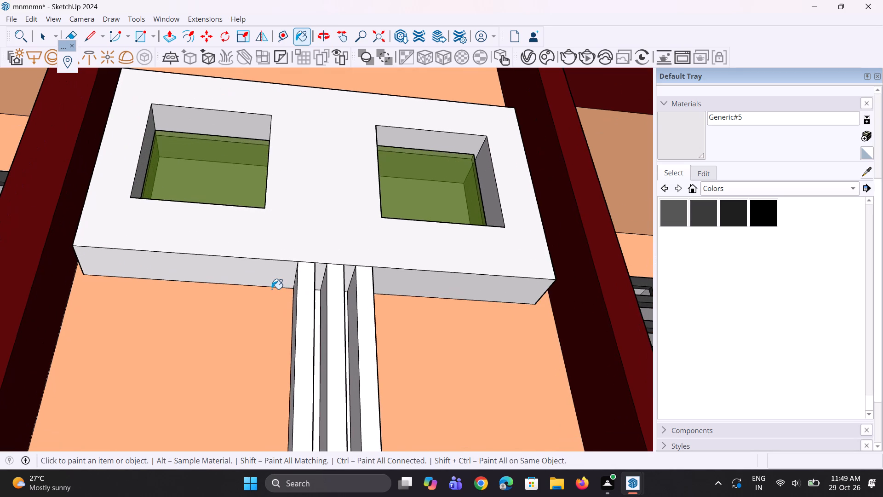
click(266, 288)
double_click(282, 277)
Paint the outer side, front and inner side of the left fin below the double-window panel with Generic#5.
scroll(283, 280, up, 4)
click(299, 294)
click(308, 290)
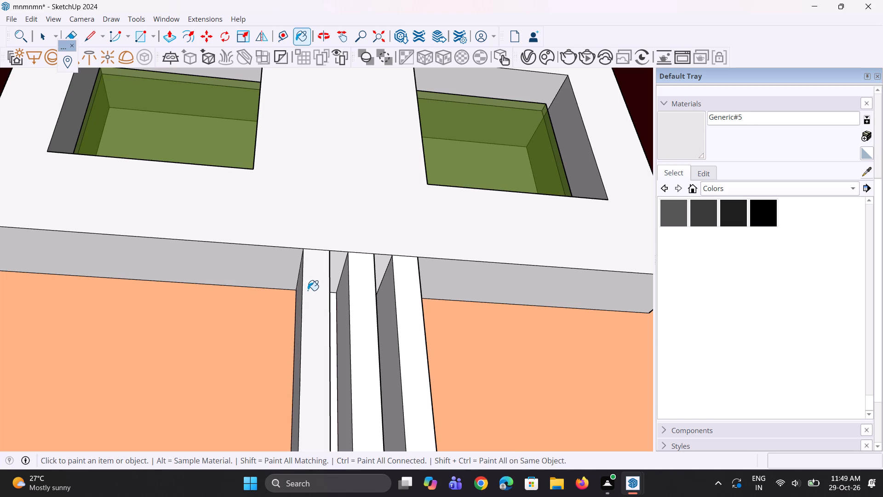
middle_drag(327, 289, 267, 305)
scroll(301, 312, up, 2)
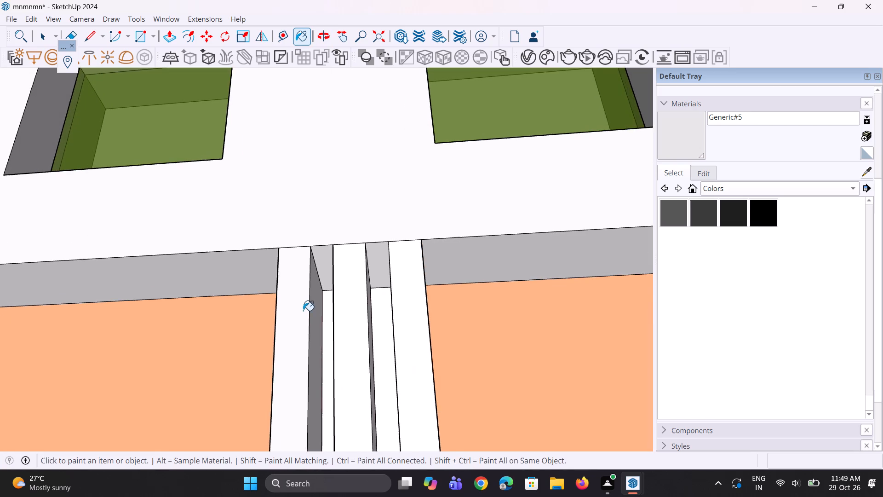
scroll(307, 311, up, 1)
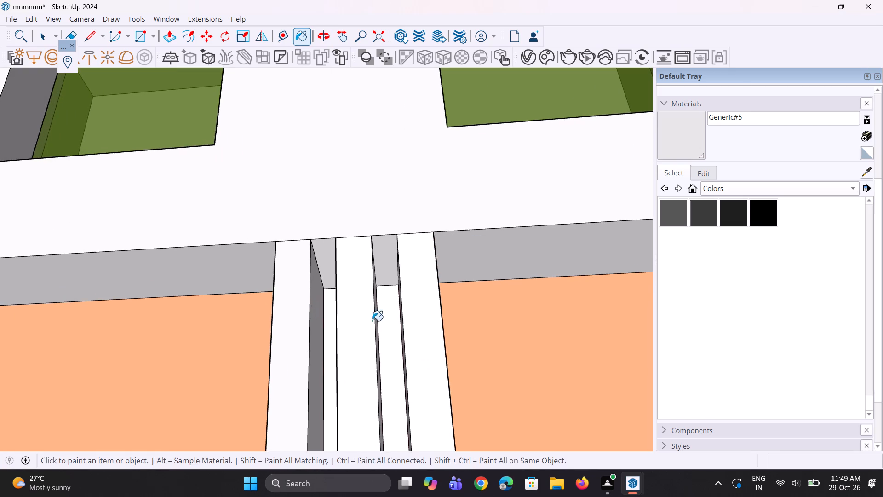
click(314, 375)
Paint the front and both sides of the middle fin below the double-window panel with Generic#5.
middle_drag(353, 359, 365, 359)
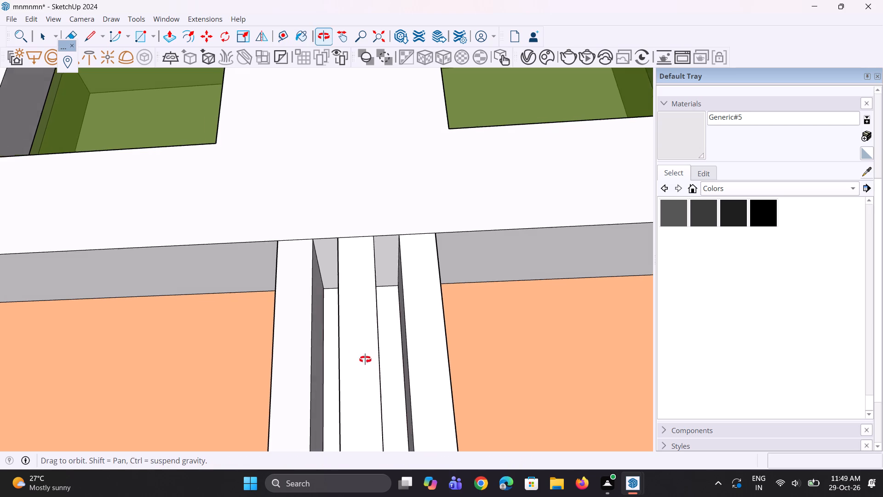
middle_drag(365, 359, 494, 341)
click(390, 351)
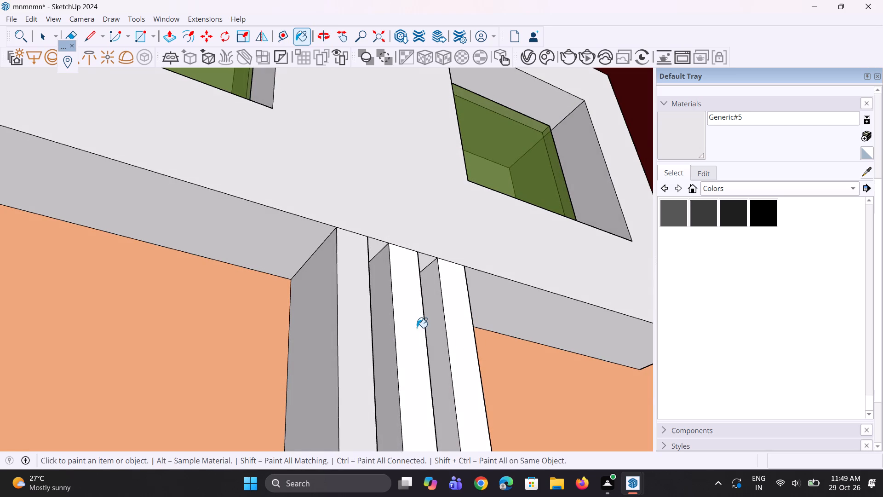
click(408, 333)
scroll(426, 359, up, 1)
middle_drag(426, 359, 256, 369)
scroll(320, 348, up, 2)
click(335, 348)
Paint the inner side, front and outer side of the right fin below the double-window panel with Generic#5.
middle_drag(397, 347, 506, 361)
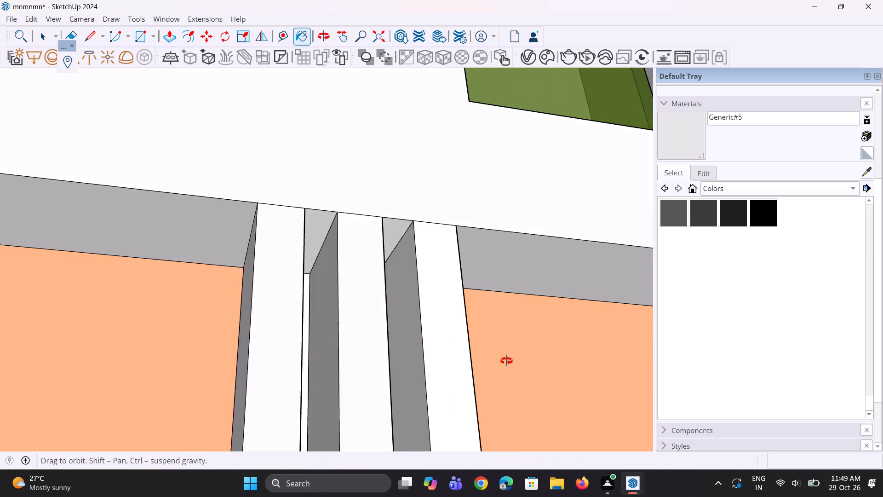
middle_drag(506, 361, 506, 360)
scroll(506, 361, up, 1)
scroll(437, 334, up, 2)
click(383, 330)
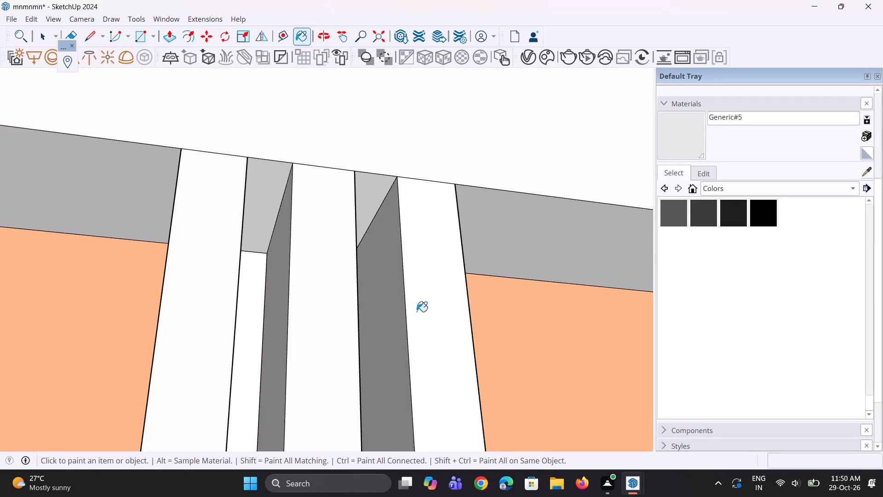
click(417, 312)
middle_drag(616, 319, 417, 340)
click(374, 327)
Paint the outer right side of the double-window panel with Generic#5.
scroll(374, 327, down, 2)
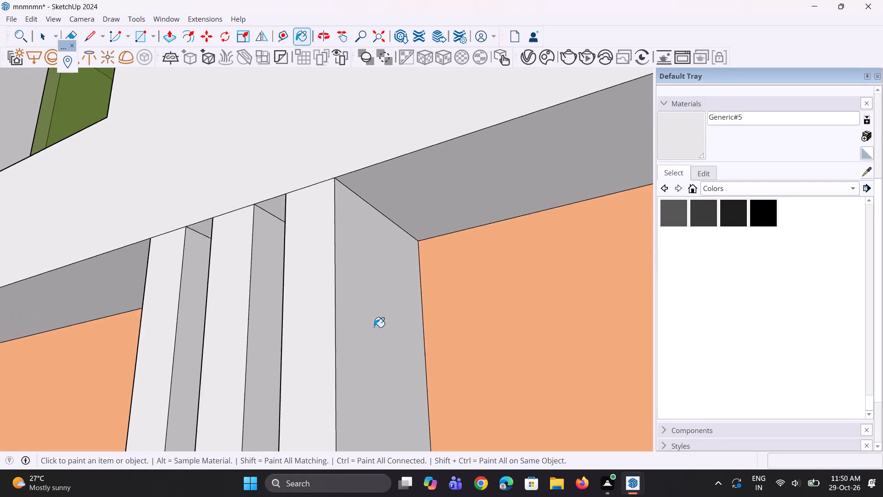
scroll(374, 327, down, 17)
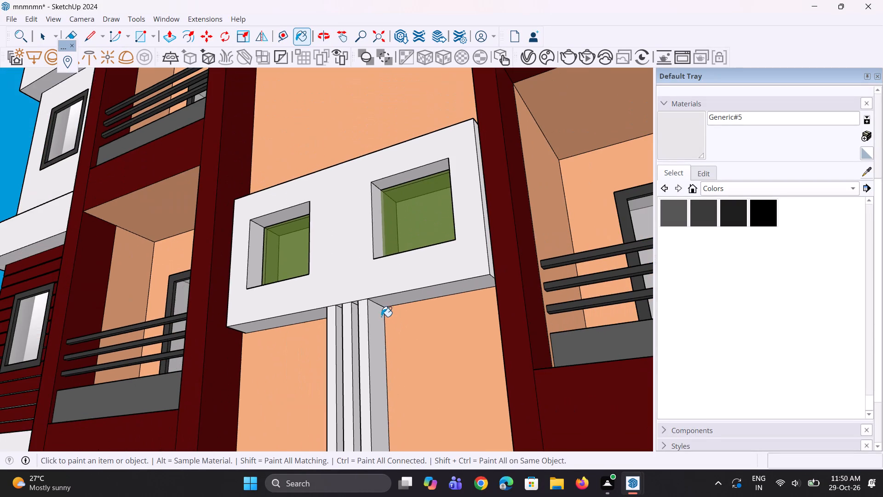
scroll(526, 183, up, 3)
scroll(481, 232, up, 3)
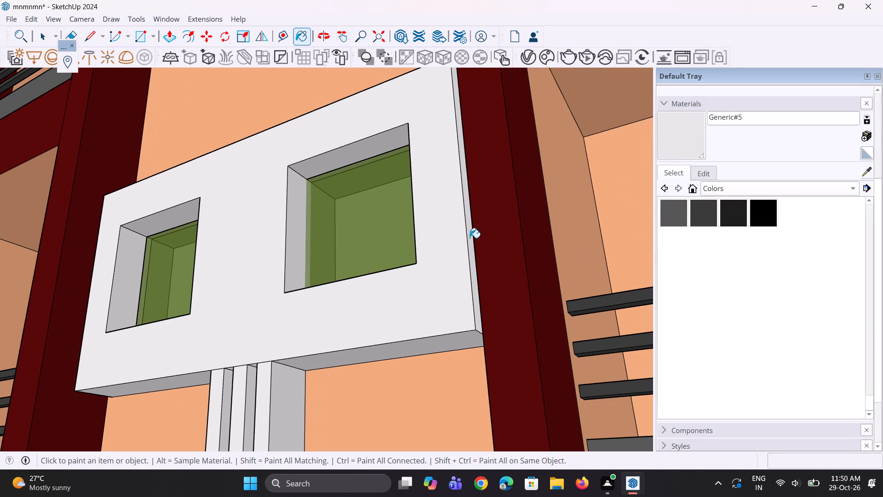
click(468, 238)
Paint the front, outer left side and underside of the small window frame left of the fins, one floor down, with Generic#5.
scroll(468, 238, down, 8)
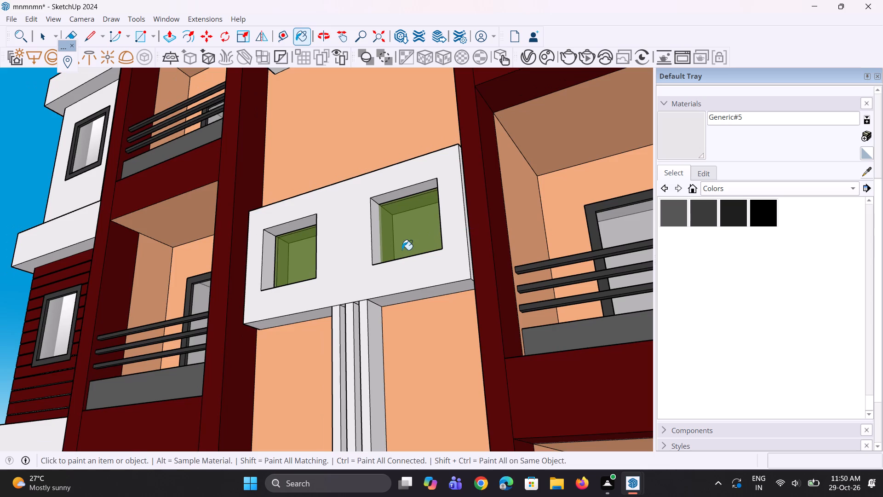
middle_drag(402, 250, 584, 246)
scroll(533, 227, down, 1)
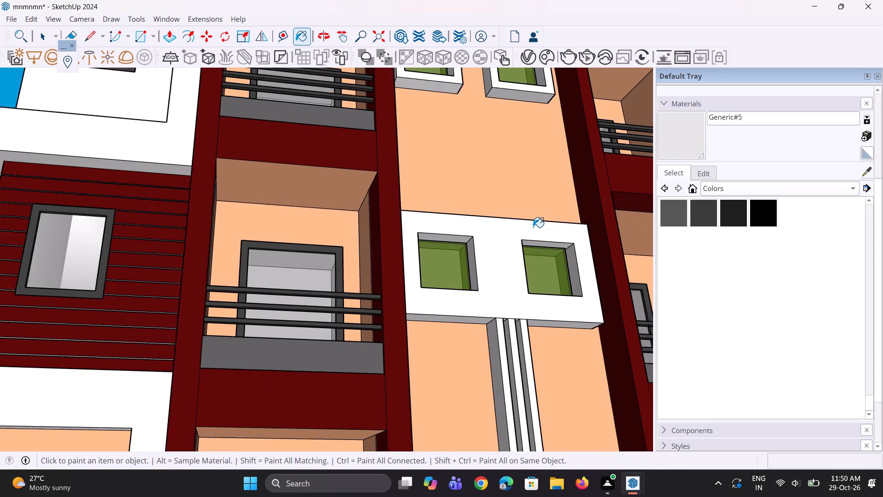
scroll(533, 227, down, 9)
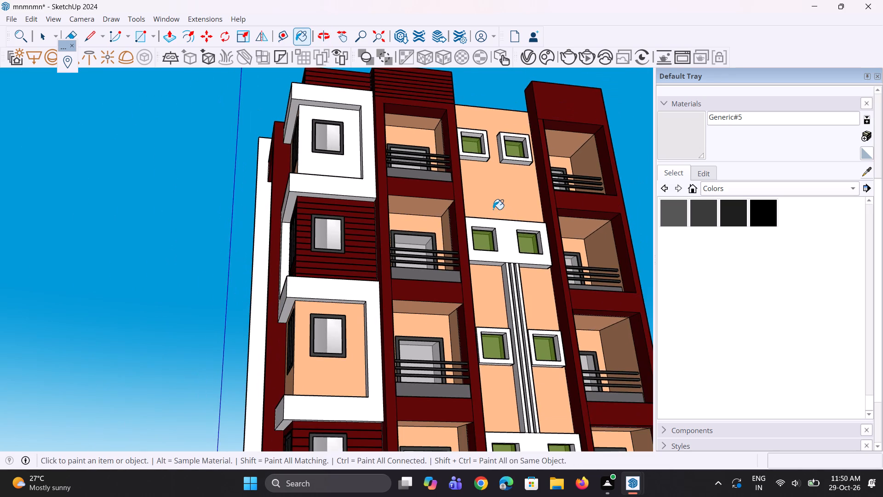
scroll(381, 223, down, 4)
middle_drag(475, 333, 413, 415)
scroll(460, 365, up, 5)
scroll(426, 335, up, 11)
click(416, 327)
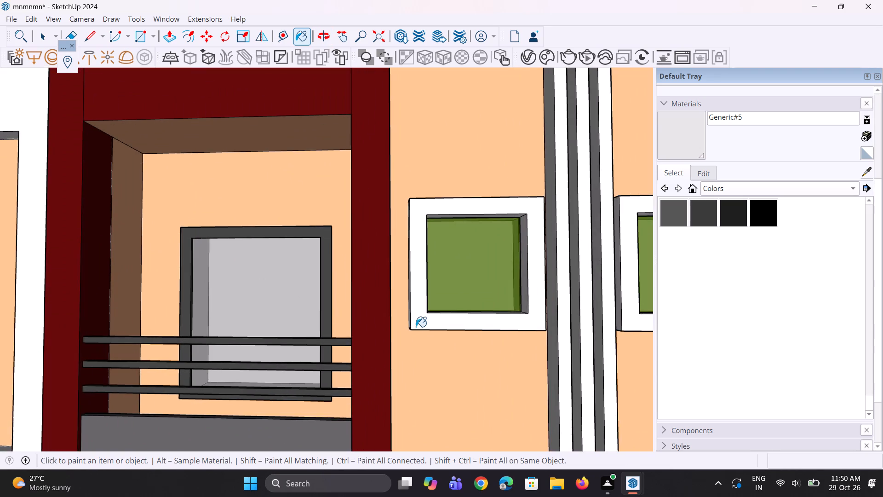
scroll(413, 326, up, 13)
middle_drag(410, 324, 429, 337)
scroll(423, 332, up, 4)
click(403, 308)
middle_drag(455, 353, 445, 211)
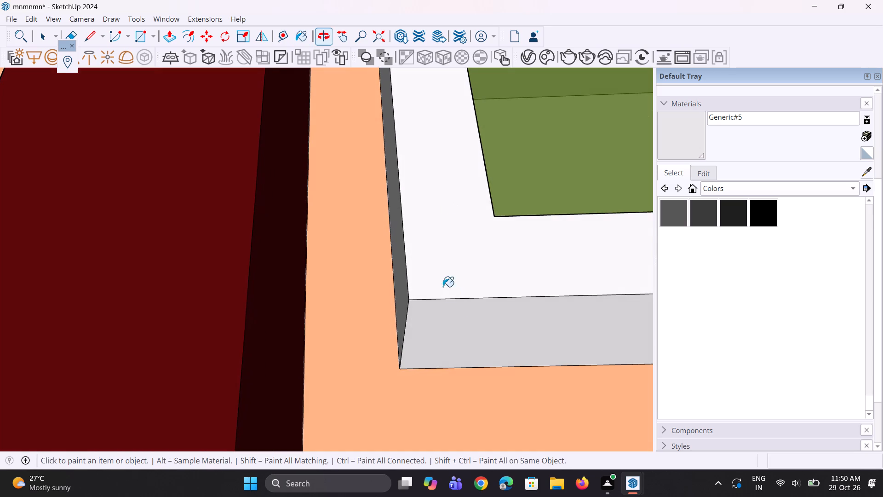
click(453, 317)
Paint the left small window frame's outer right side, left inner reveal and inner sill with Generic#5.
scroll(402, 293, down, 9)
middle_drag(608, 266, 540, 278)
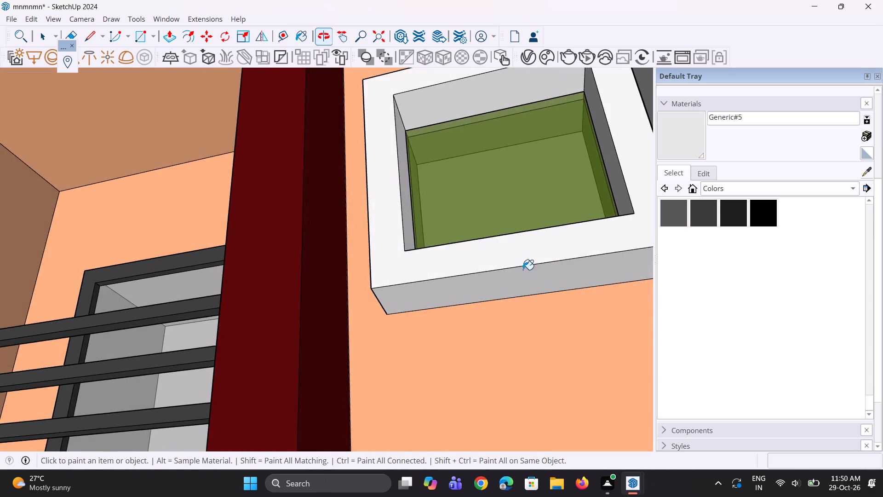
scroll(488, 258, down, 5)
middle_drag(565, 249, 503, 331)
scroll(546, 277, up, 4)
click(579, 254)
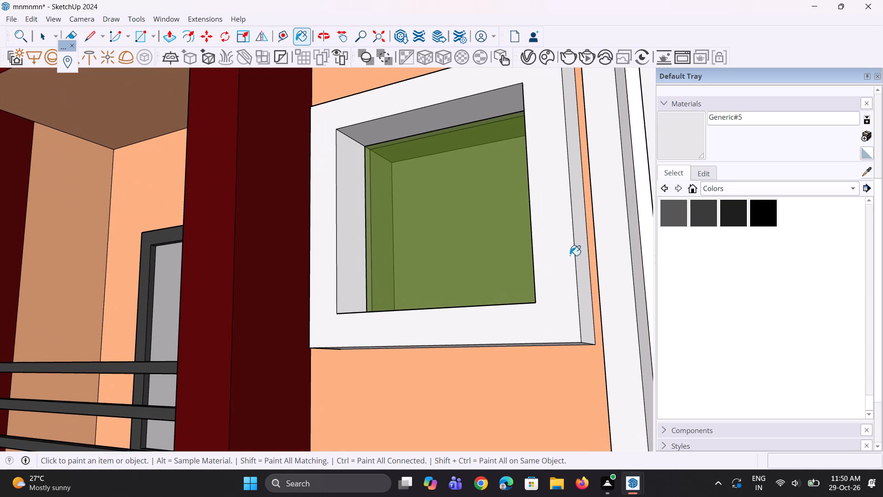
middle_drag(373, 295, 369, 363)
click(351, 312)
click(368, 355)
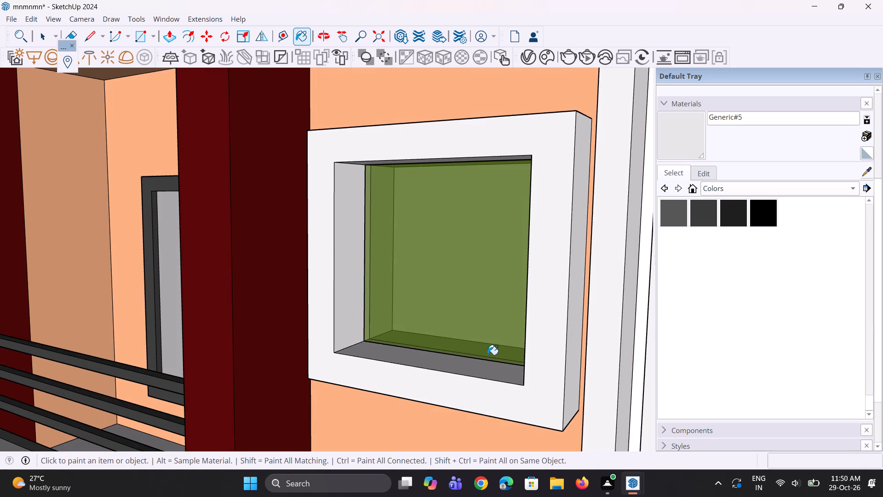
Finish the left small window frame by painting its right inner reveal, inner head and top with Generic#5.
scroll(487, 355, up, 1)
middle_drag(487, 355, 624, 291)
scroll(555, 297, up, 1)
click(555, 297)
middle_drag(538, 337, 533, 293)
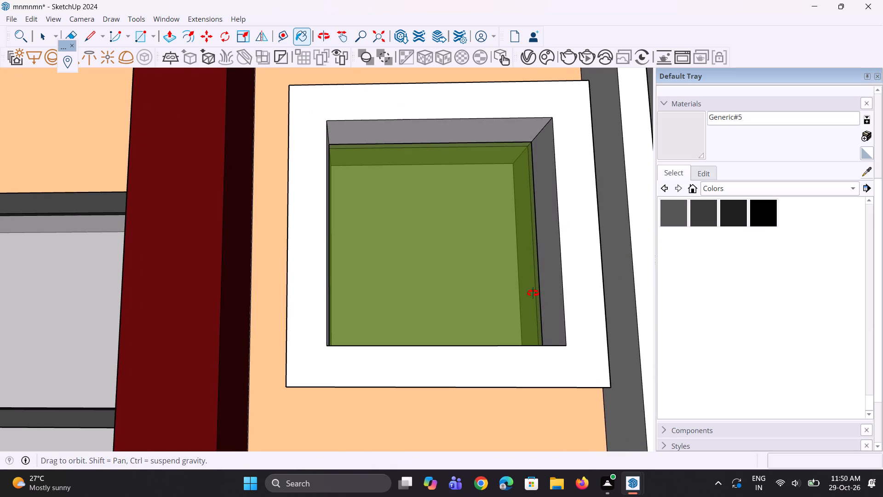
middle_drag(533, 293, 530, 268)
scroll(510, 118, up, 2)
click(505, 127)
scroll(358, 127, down, 5)
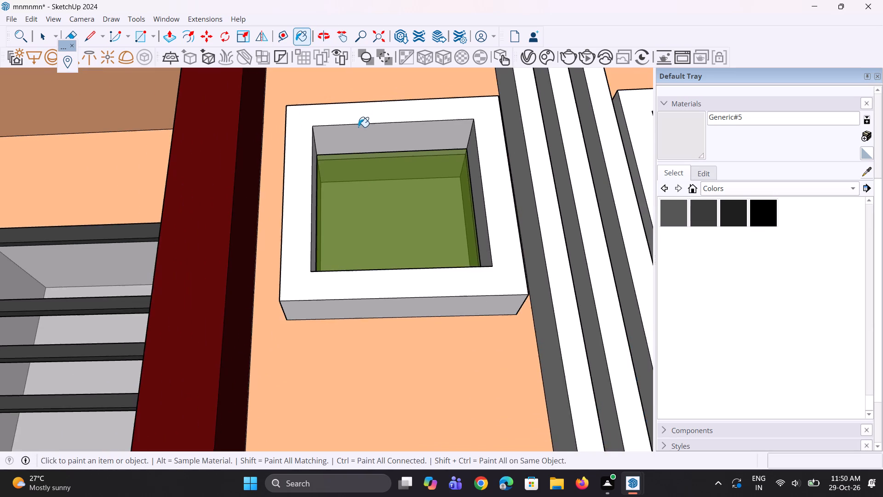
middle_drag(370, 104, 361, 295)
click(397, 128)
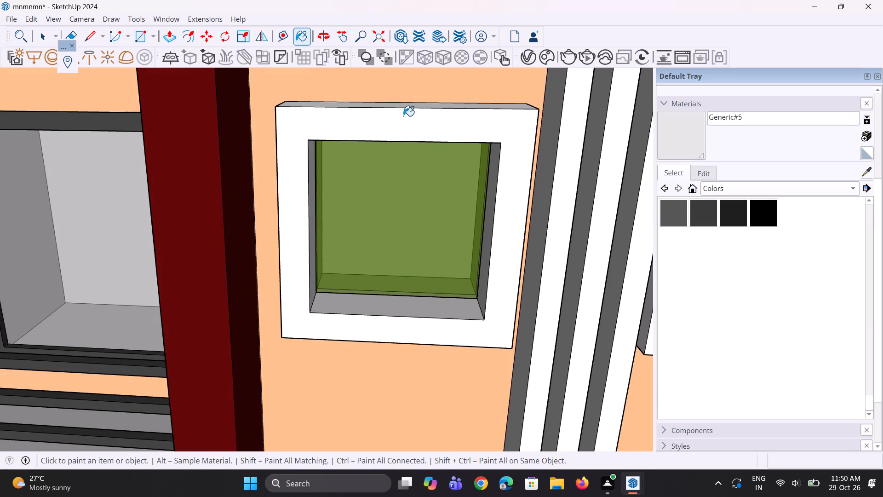
middle_drag(404, 116, 404, 169)
scroll(425, 124, up, 2)
click(425, 124)
Paint the front, outer left side and top of the small window frame right of the fins with Generic#5.
scroll(333, 147, down, 5)
scroll(345, 169, up, 1)
middle_drag(345, 169, 345, 147)
scroll(269, 121, down, 5)
scroll(490, 149, up, 4)
click(500, 145)
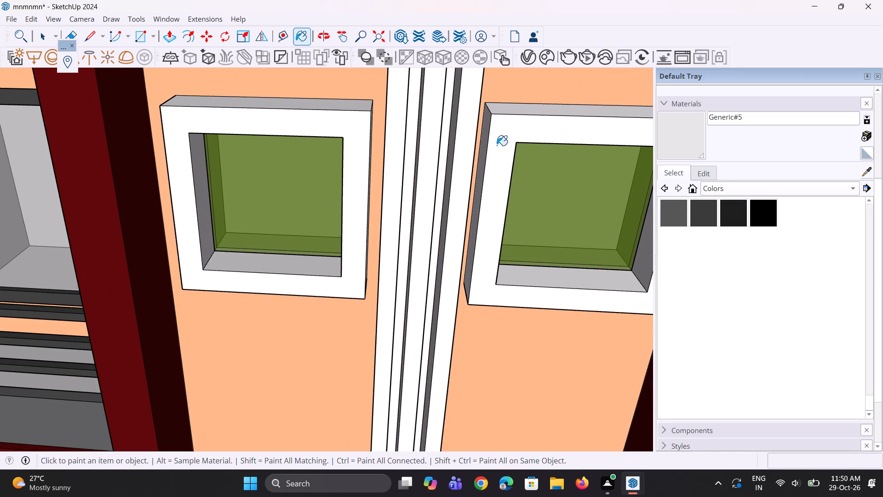
scroll(497, 145, up, 3)
click(481, 131)
click(494, 96)
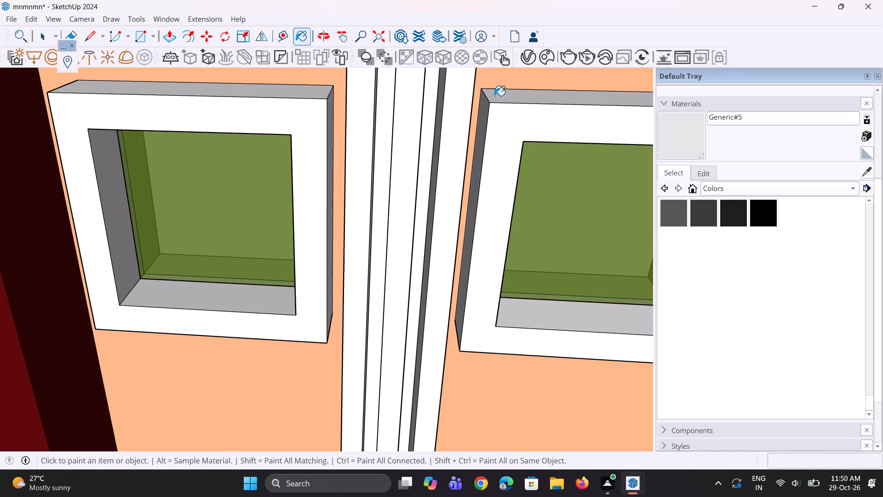
Paint the right small window frame's outer right side, inner sill and left inner reveal with Generic#5.
scroll(455, 133, down, 9)
scroll(646, 174, up, 2)
scroll(608, 175, up, 1)
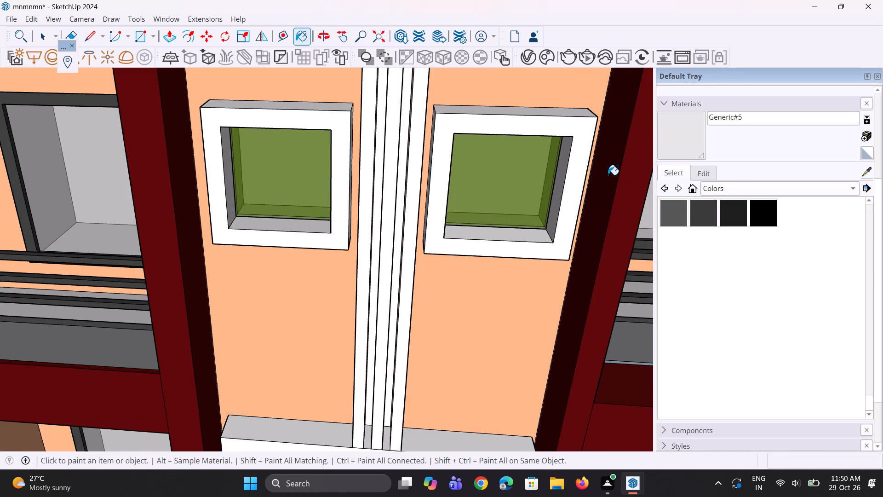
scroll(608, 175, up, 2)
click(576, 170)
middle_drag(591, 160, 436, 118)
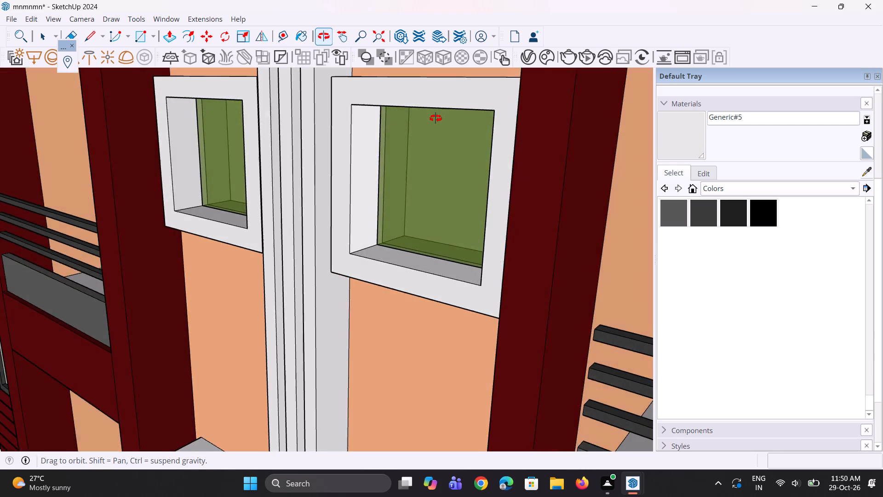
middle_drag(436, 118, 485, 121)
scroll(528, 115, up, 3)
scroll(602, 131, up, 3)
click(562, 150)
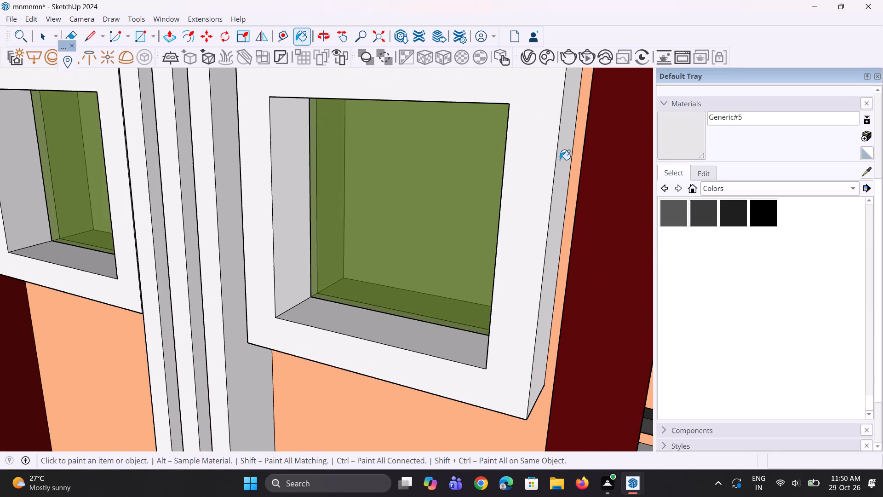
click(368, 320)
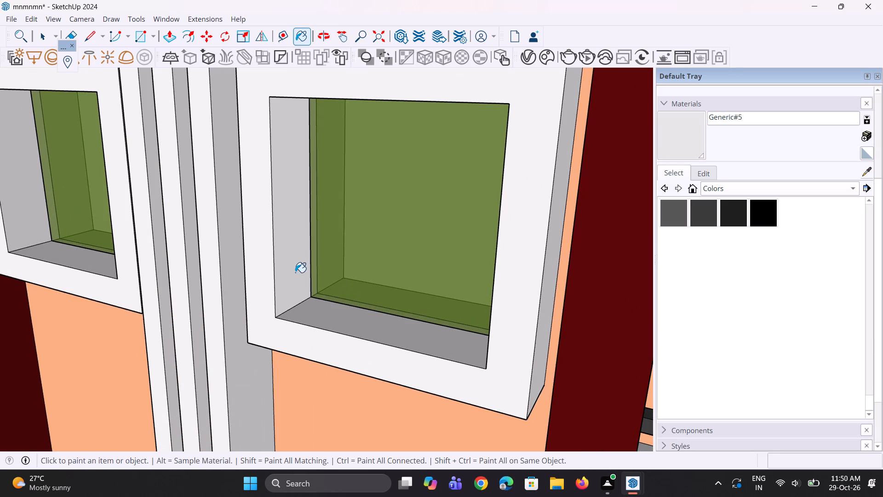
click(295, 272)
Finish the right small window frame by painting its right inner reveal, inner head and underside with Generic#5.
scroll(446, 293, down, 5)
middle_drag(458, 283, 591, 190)
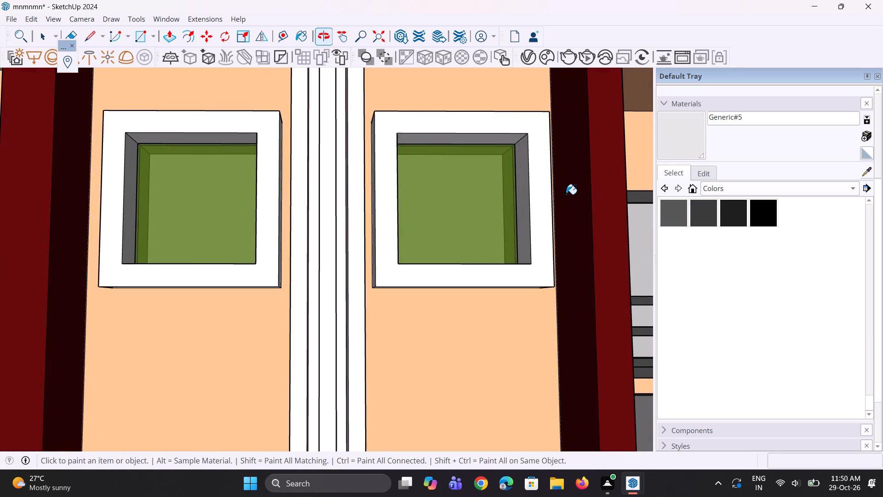
scroll(554, 197, up, 3)
click(510, 195)
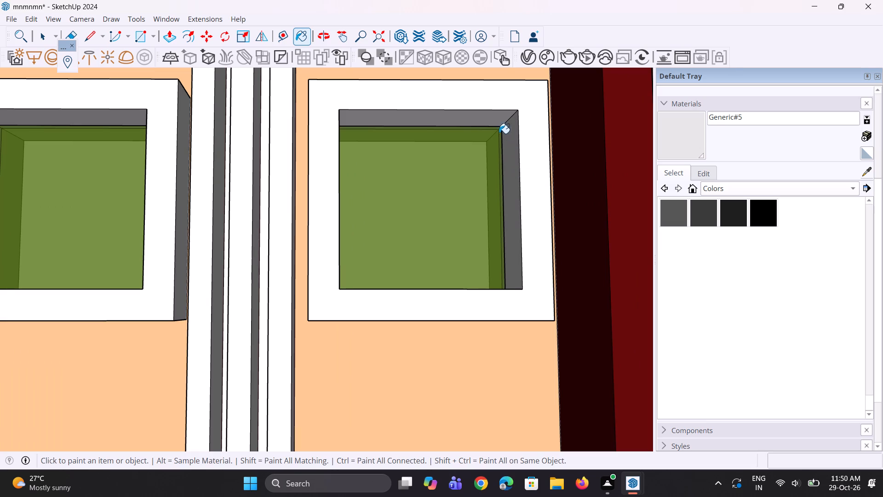
click(493, 121)
middle_drag(440, 261, 436, 205)
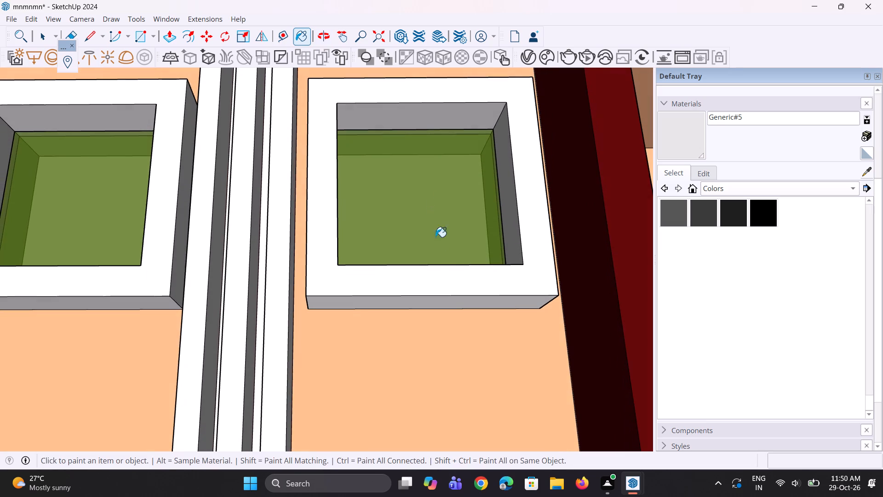
click(429, 301)
click(430, 298)
scroll(430, 294, down, 2)
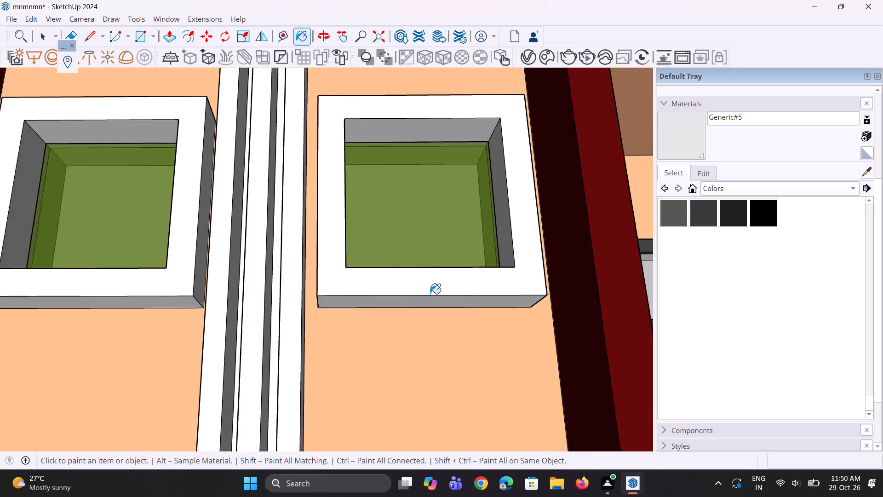
scroll(430, 294, down, 2)
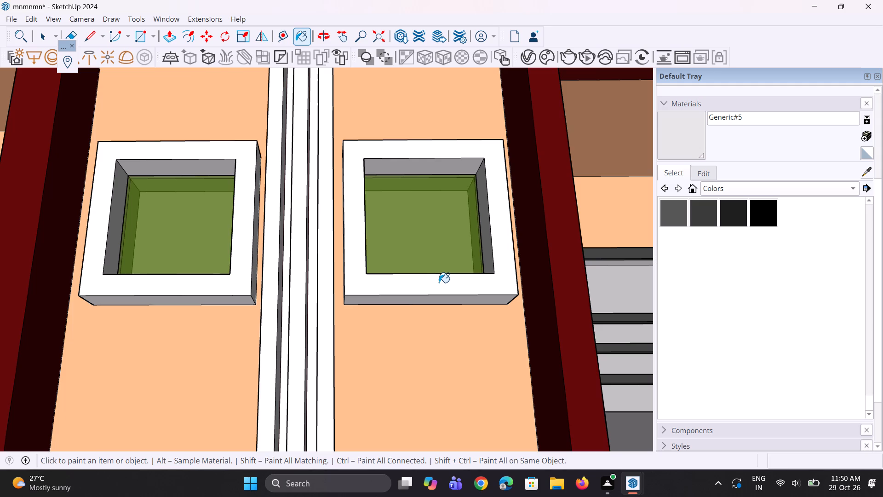
scroll(439, 283, down, 5)
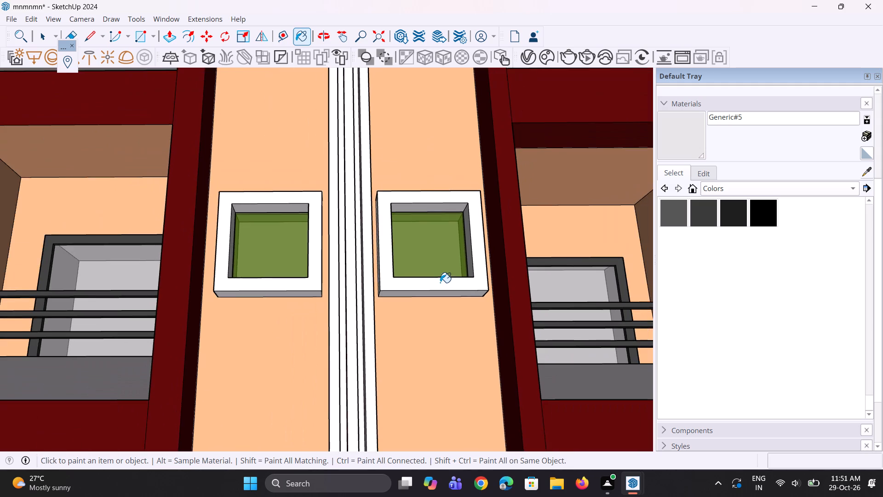
Paint the outer left side and front of the lowest two-window panel, below the fins, with Generic#5.
scroll(440, 283, down, 12)
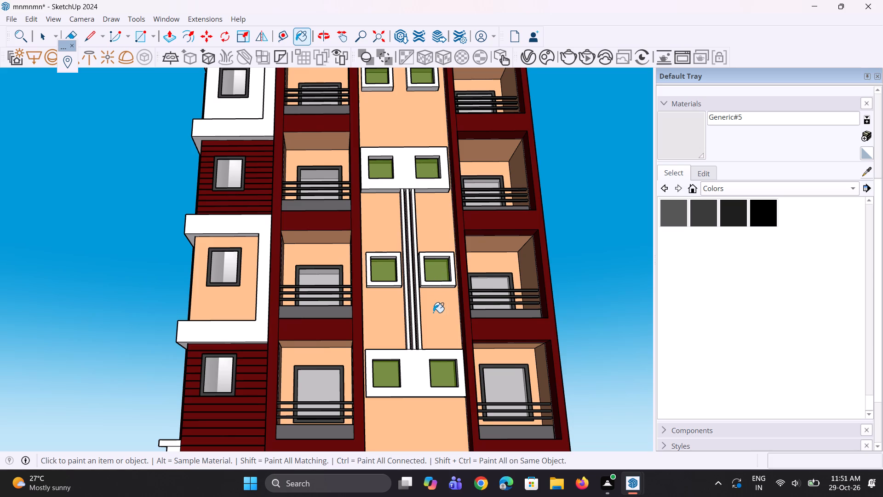
scroll(434, 328, up, 6)
scroll(387, 384, down, 3)
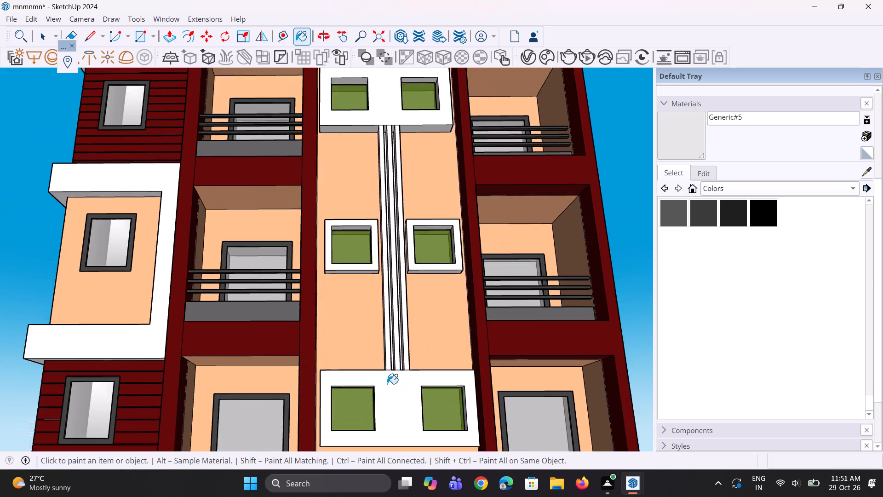
scroll(368, 438, up, 6)
scroll(327, 438, up, 8)
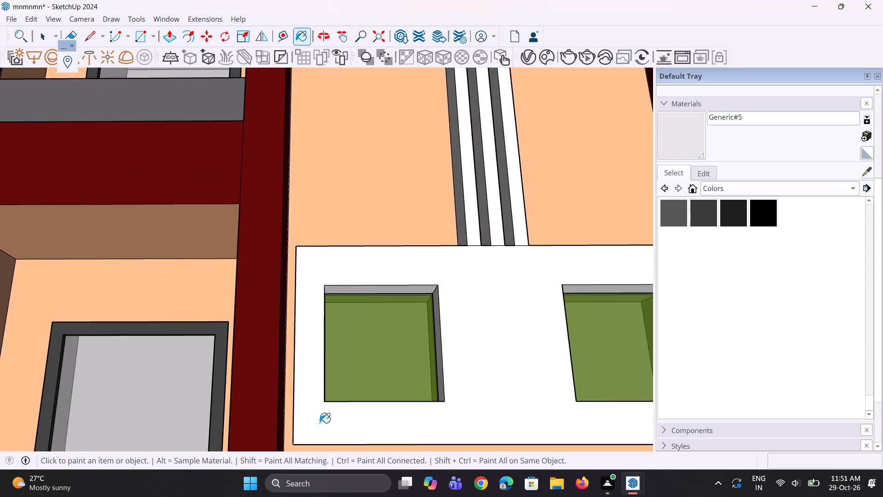
scroll(317, 421, up, 8)
scroll(288, 397, up, 2)
middle_drag(287, 397, 310, 400)
scroll(305, 388, up, 3)
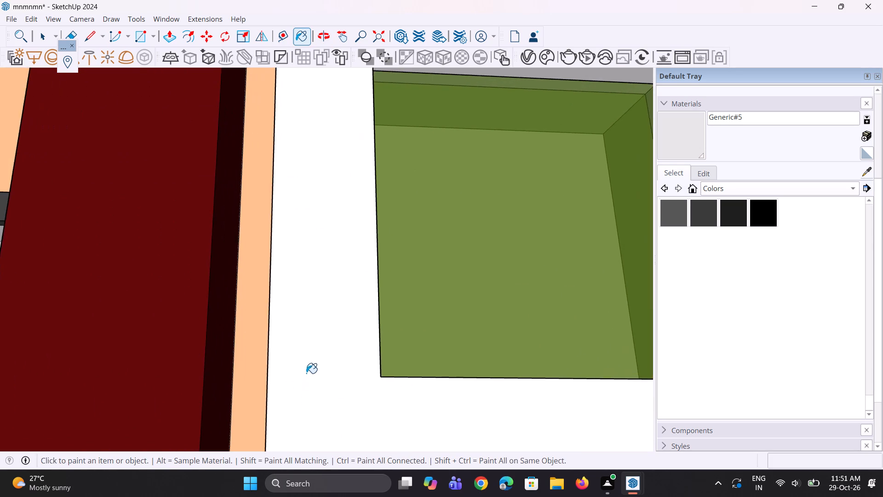
scroll(272, 357, up, 4)
middle_drag(269, 351, 309, 358)
click(293, 338)
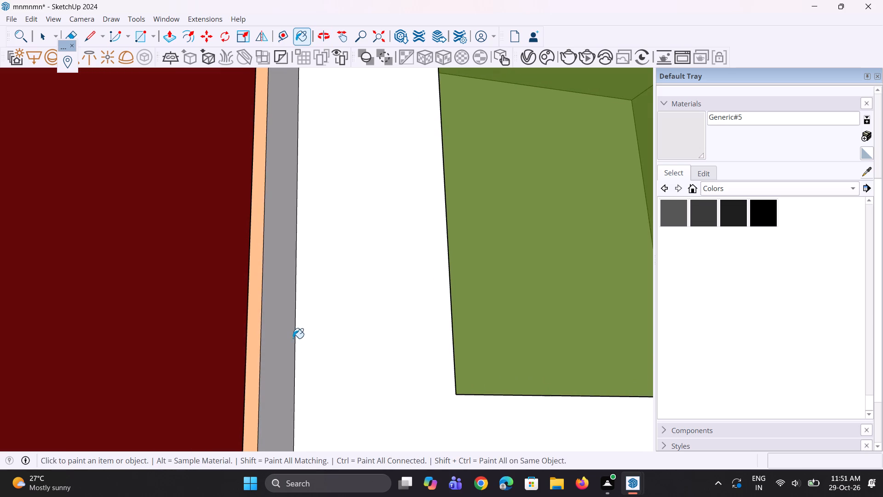
click(306, 329)
Paint the inner side reveals and head of the panel's left window opening with Generic#5.
scroll(272, 311, down, 5)
middle_drag(452, 364, 409, 377)
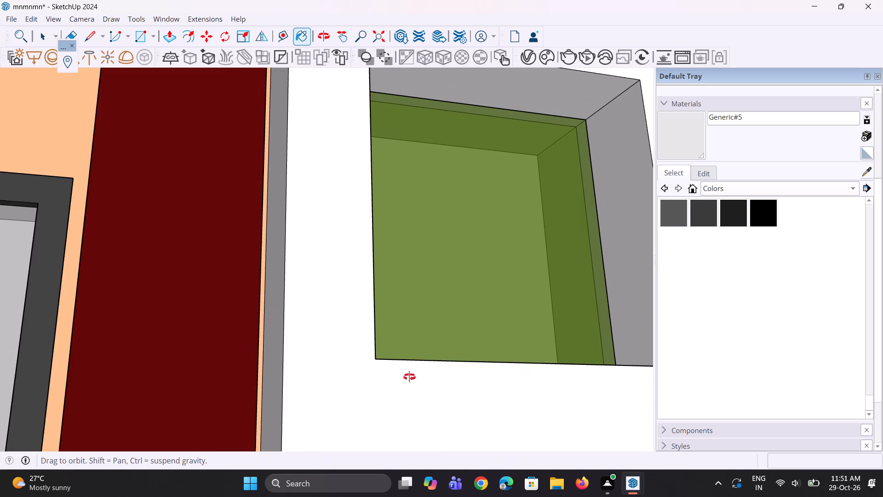
middle_drag(409, 377, 235, 374)
click(223, 323)
scroll(229, 341, down, 3)
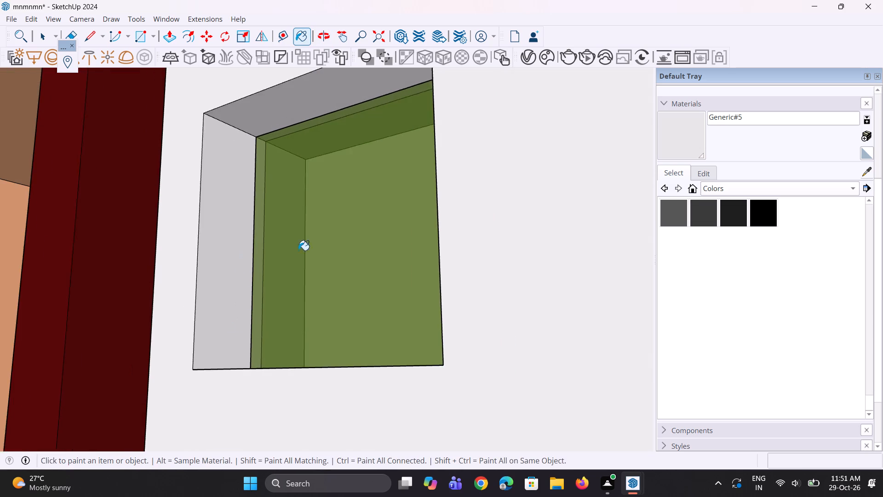
click(349, 120)
middle_drag(350, 211, 477, 225)
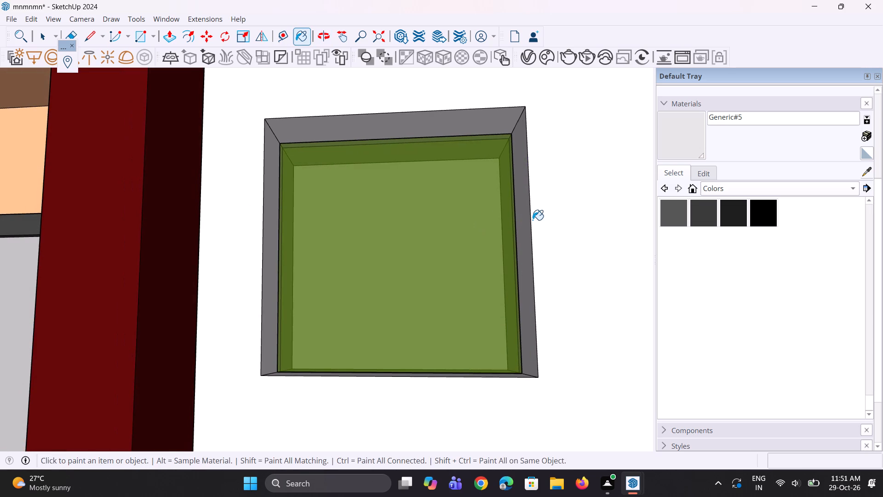
click(530, 220)
click(537, 226)
Paint the panel's top ledge with Generic#5, including the strips between the fins and the part right of them.
scroll(518, 276, down, 5)
scroll(444, 261, down, 2)
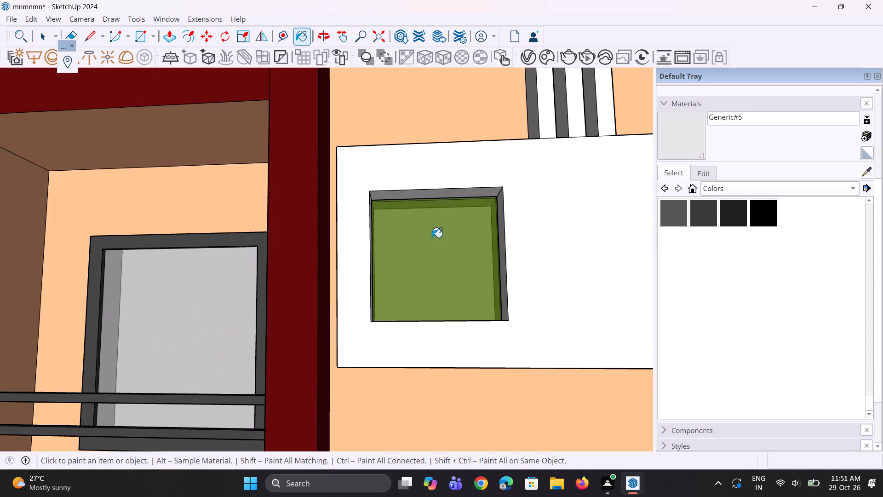
scroll(422, 237, down, 3)
middle_drag(424, 232, 420, 275)
click(521, 247)
middle_drag(481, 177, 464, 289)
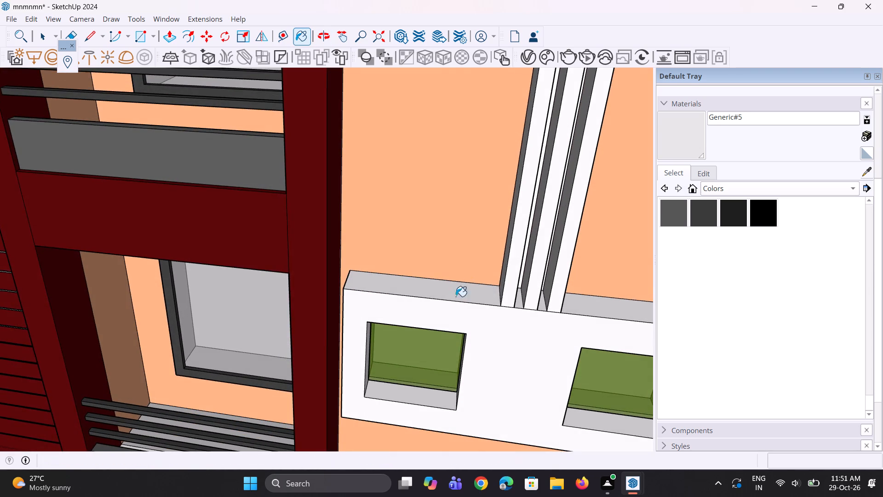
scroll(441, 306, up, 1)
click(441, 306)
scroll(517, 292, up, 3)
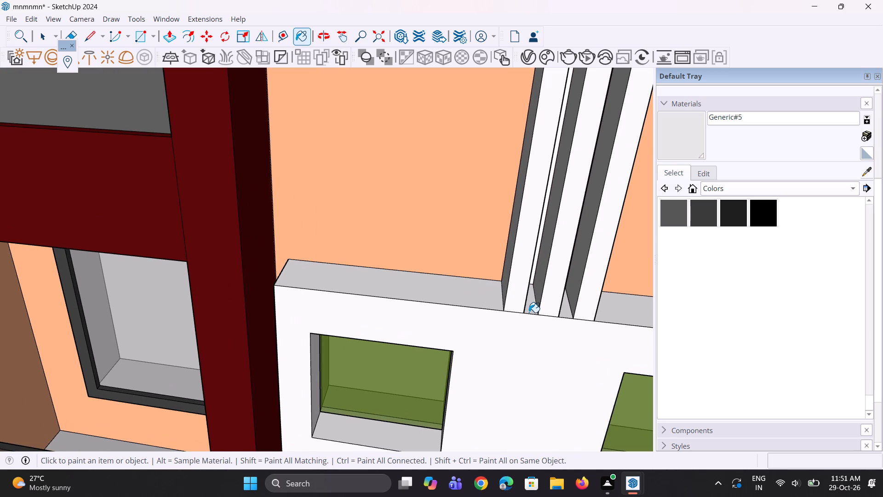
click(529, 312)
scroll(559, 308, up, 3)
click(566, 312)
scroll(443, 298, down, 3)
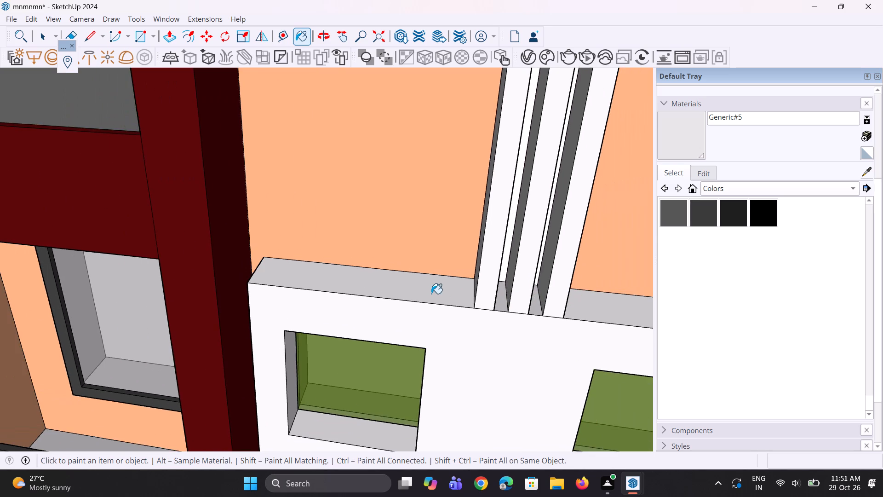
scroll(430, 289, down, 1)
click(608, 317)
Paint the side reveals, head and sill of the panel's right window opening with Generic#5.
middle_drag(612, 381, 560, 329)
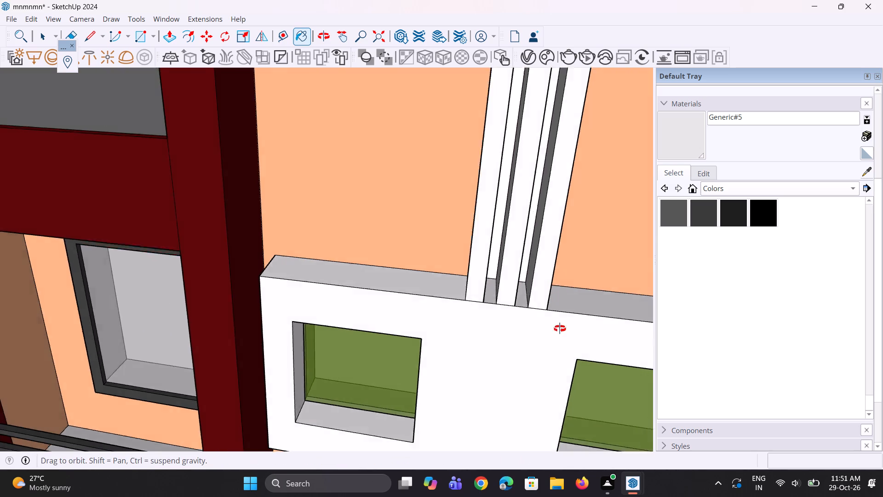
middle_drag(560, 329, 490, 221)
click(498, 254)
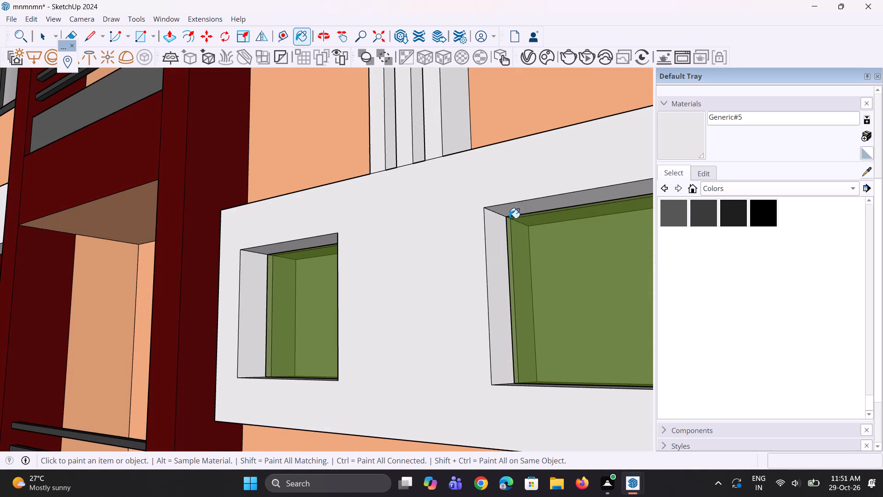
click(513, 211)
scroll(375, 258, down, 5)
middle_drag(374, 258, 568, 310)
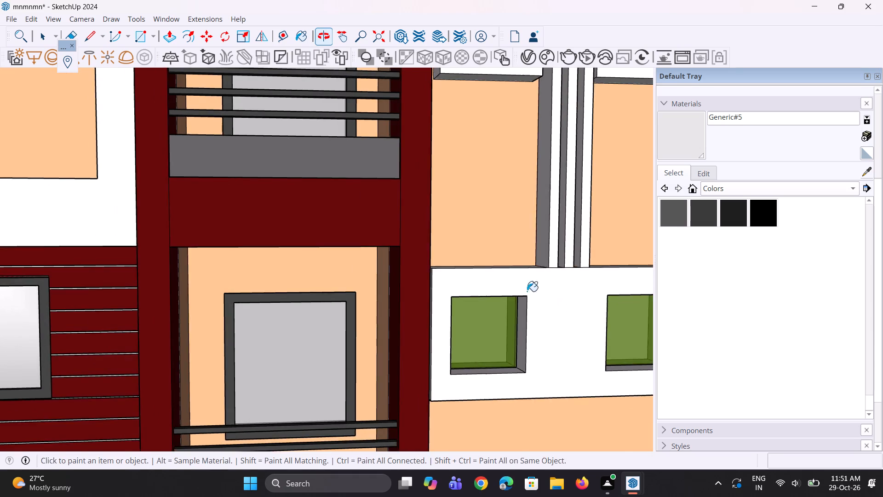
scroll(506, 283, down, 5)
scroll(571, 336, up, 4)
scroll(666, 355, up, 3)
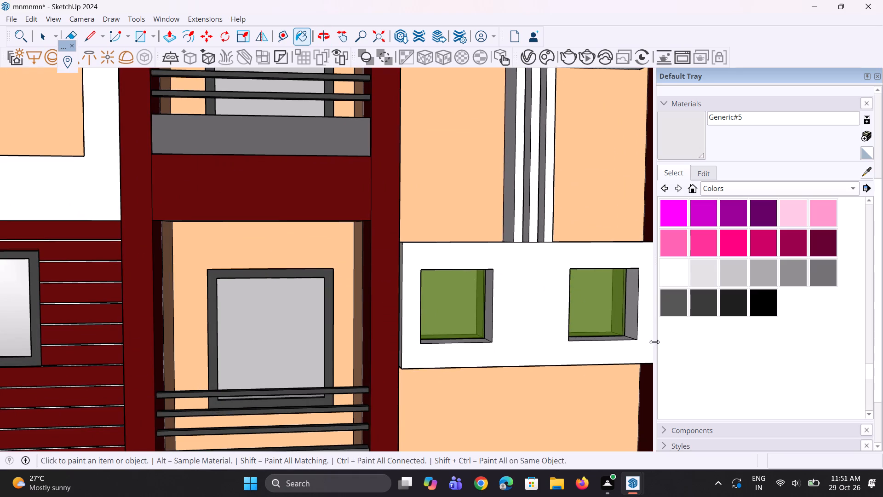
scroll(654, 342, up, 6)
click(634, 323)
click(619, 345)
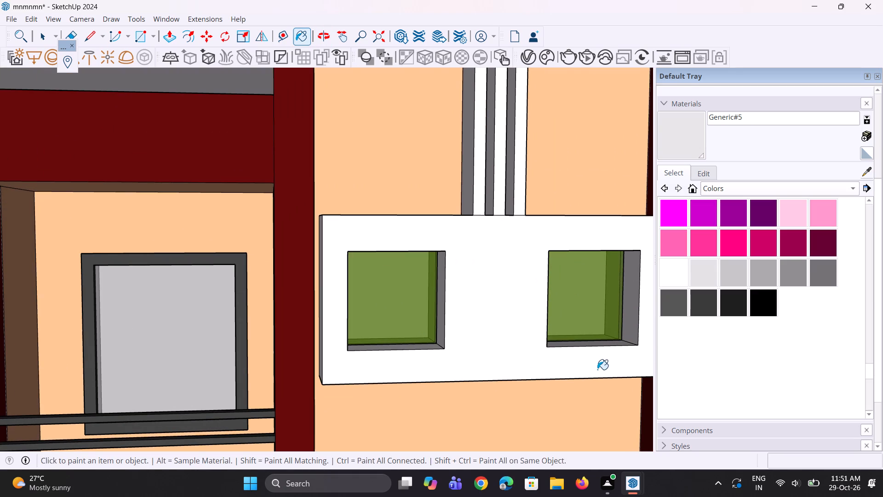
click(597, 370)
Paint the lowest window panel's underside and outer right side with Generic#5.
scroll(341, 311, down, 5)
scroll(456, 371, up, 1)
middle_drag(456, 371, 460, 208)
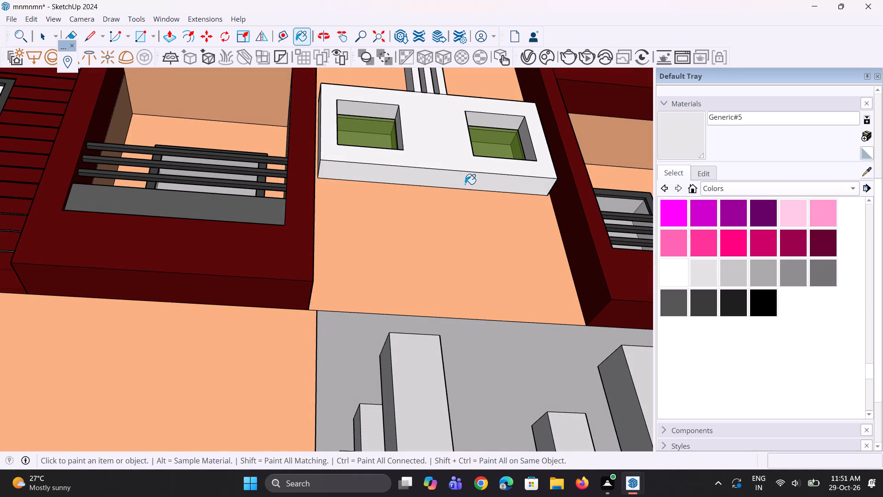
click(465, 184)
scroll(322, 245, down, 5)
middle_drag(428, 206, 328, 254)
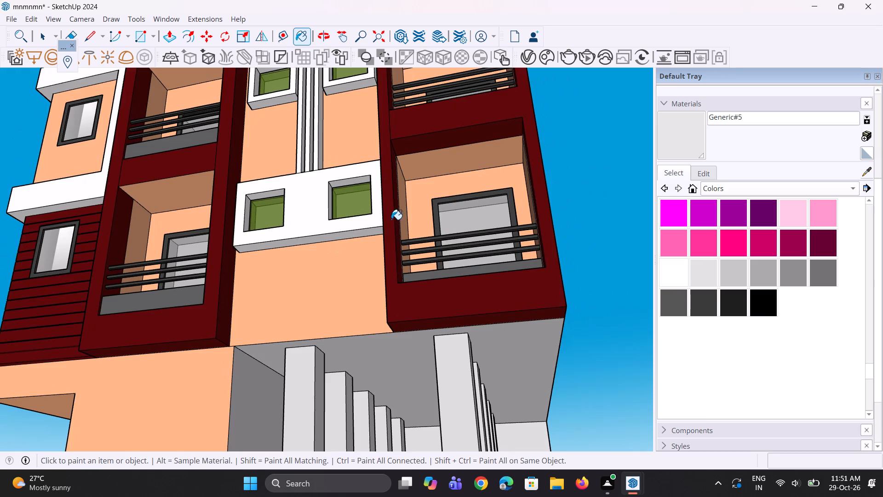
scroll(392, 219, up, 18)
scroll(464, 227, up, 3)
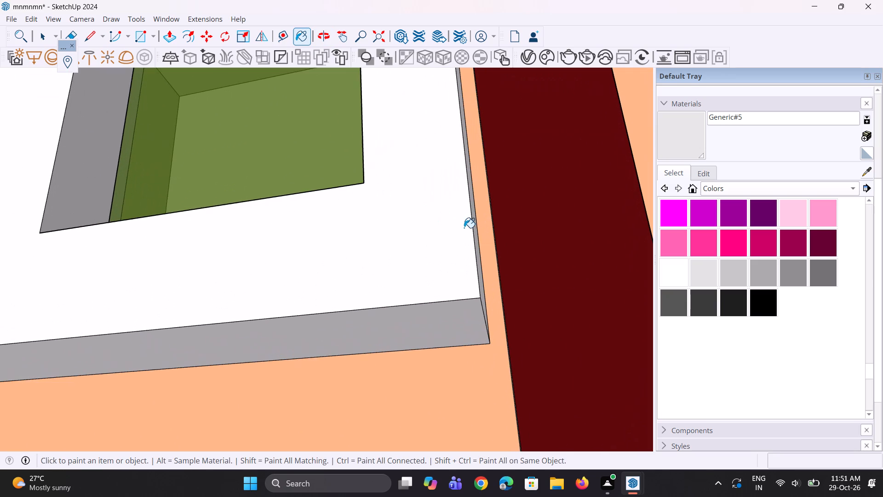
middle_drag(473, 247, 464, 247)
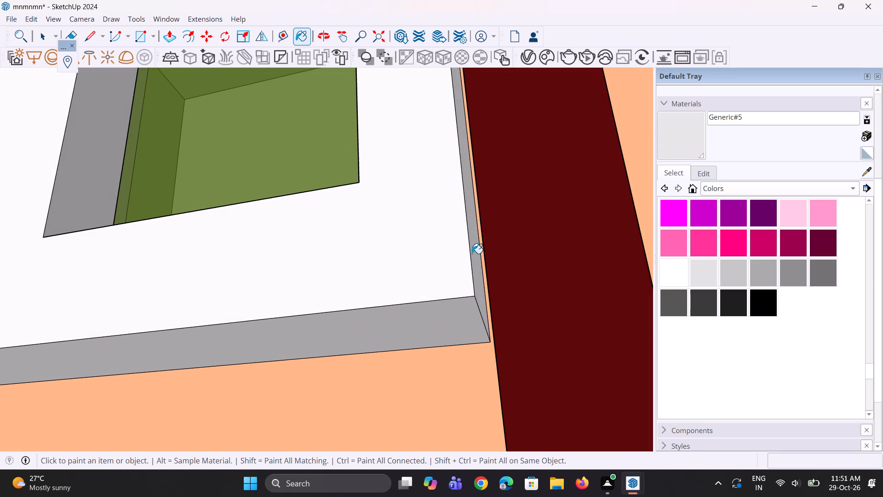
click(472, 254)
Examine the side facade's bands, panels and window frames from several angles to check their Generic#5 coverage.
scroll(472, 254, down, 11)
middle_drag(332, 213, 335, 298)
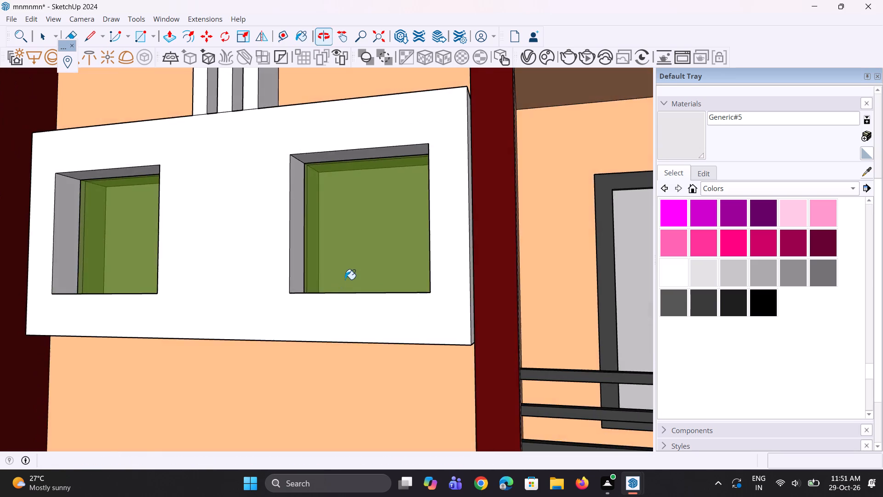
scroll(345, 279, down, 11)
middle_drag(351, 266, 358, 290)
scroll(351, 266, down, 6)
middle_drag(367, 291, 375, 309)
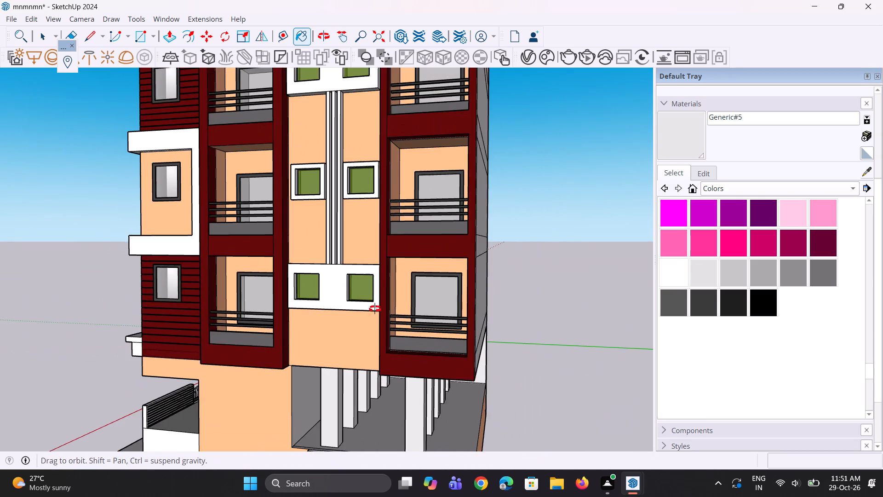
middle_drag(375, 309, 381, 324)
scroll(381, 324, down, 5)
middle_drag(389, 301, 385, 293)
scroll(370, 282, down, 4)
scroll(369, 282, up, 1)
middle_drag(369, 282, 275, 228)
scroll(367, 183, up, 2)
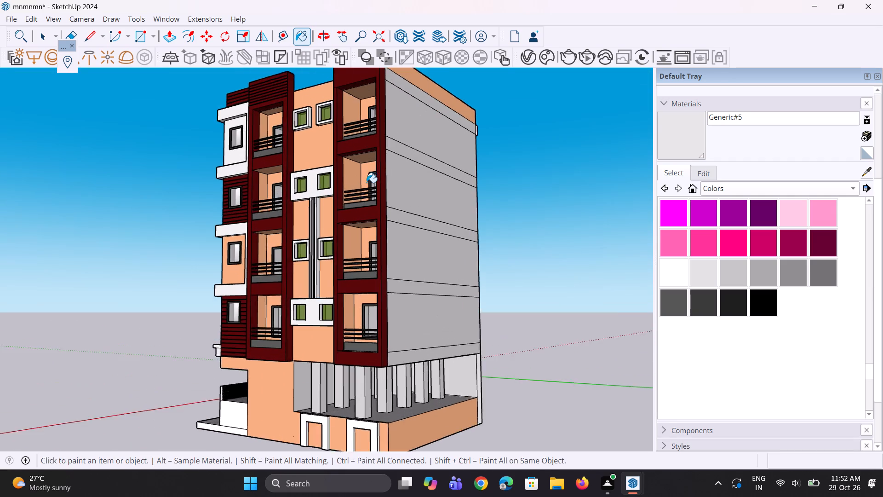
scroll(367, 183, up, 1)
scroll(367, 183, down, 4)
middle_drag(314, 206, 481, 252)
scroll(306, 190, up, 2)
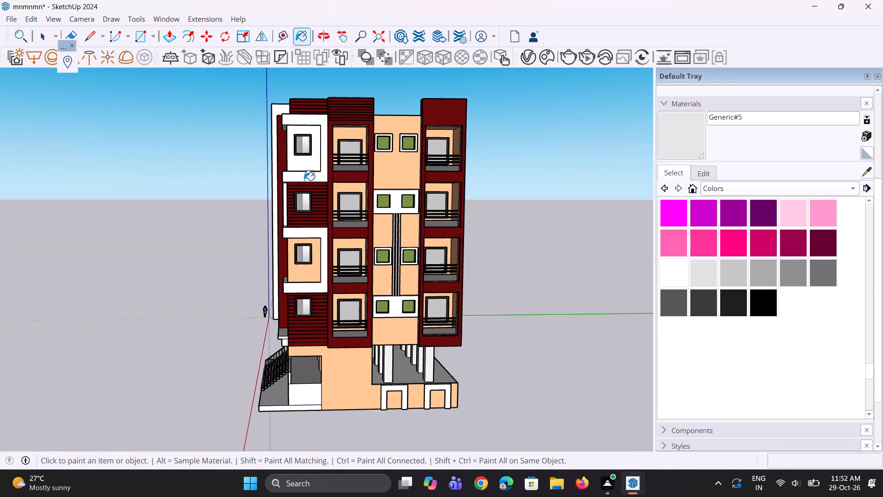
scroll(312, 164, up, 3)
click(312, 164)
Sample the peach wall material Generic#1 from the wall beside the fins.
middle_drag(321, 232, 327, 230)
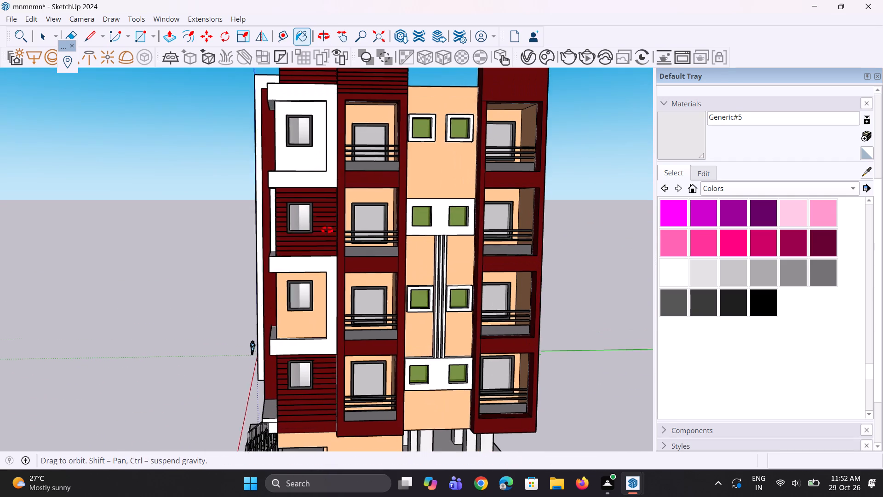
middle_drag(327, 230, 382, 205)
scroll(338, 227, up, 1)
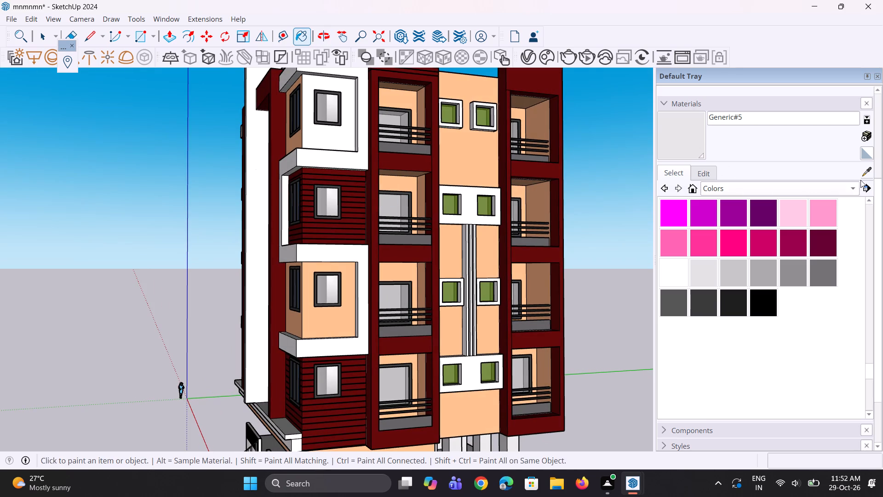
click(869, 168)
click(480, 257)
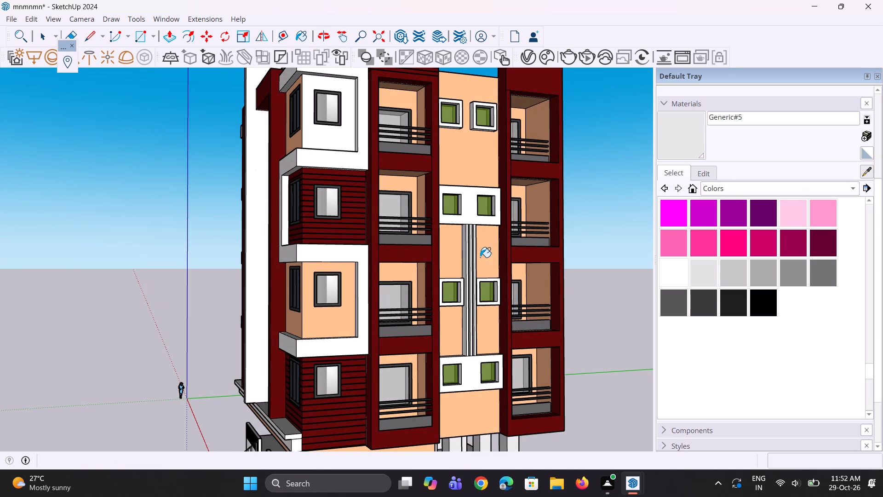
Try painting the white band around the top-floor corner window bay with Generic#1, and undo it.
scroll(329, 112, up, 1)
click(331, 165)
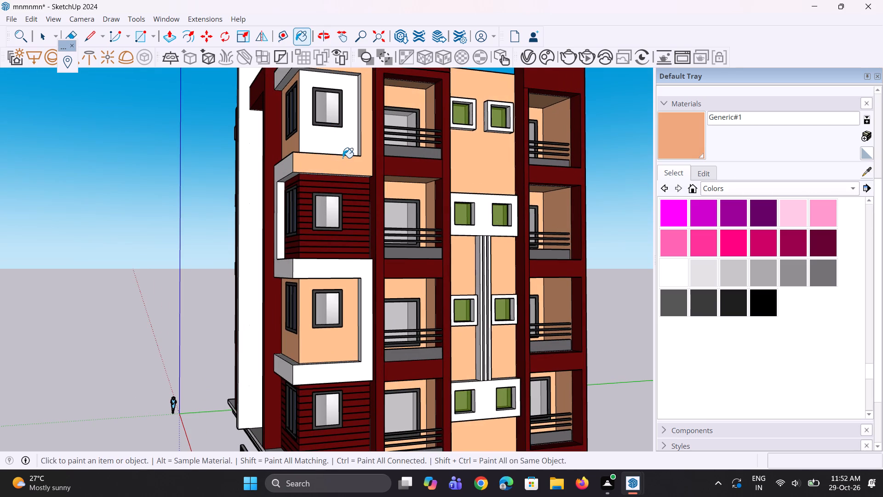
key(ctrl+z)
Save the model.
key(ctrl+s)
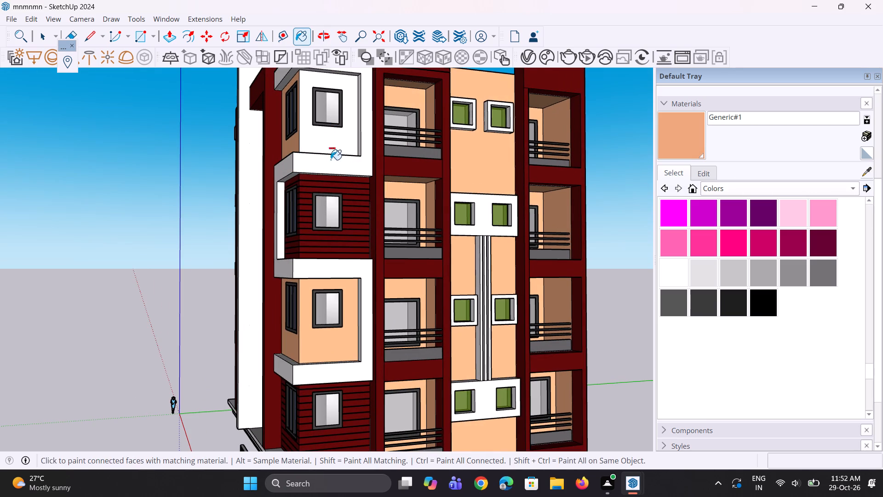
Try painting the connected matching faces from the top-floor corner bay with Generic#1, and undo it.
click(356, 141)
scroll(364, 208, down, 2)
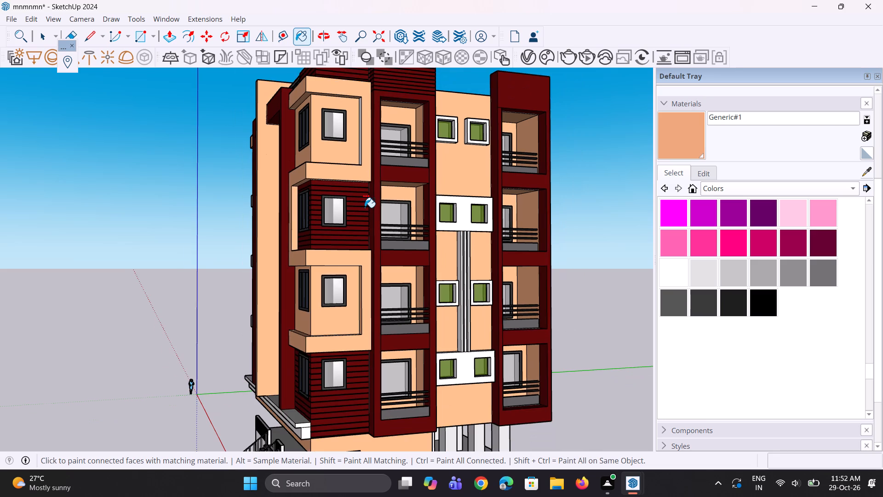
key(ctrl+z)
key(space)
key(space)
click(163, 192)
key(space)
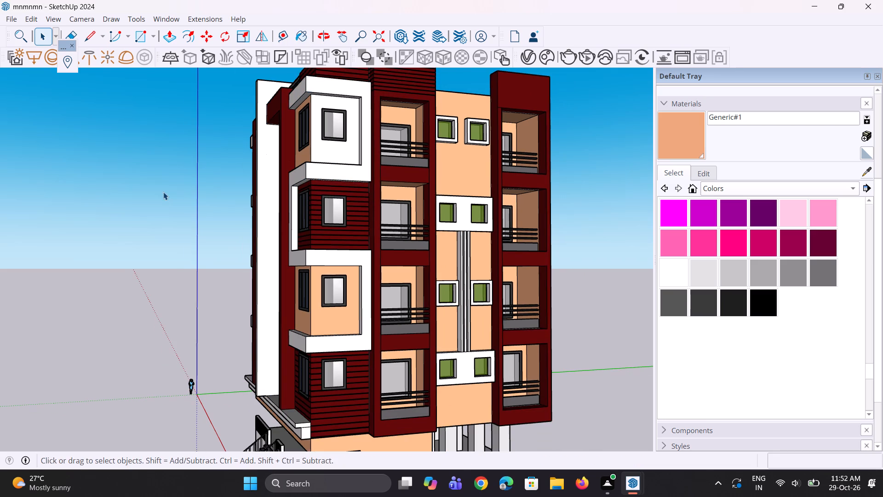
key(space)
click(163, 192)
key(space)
Paint only the side-facing wall around the top-floor corner bay window with Generic#1.
click(706, 140)
scroll(267, 153, up, 2)
click(694, 147)
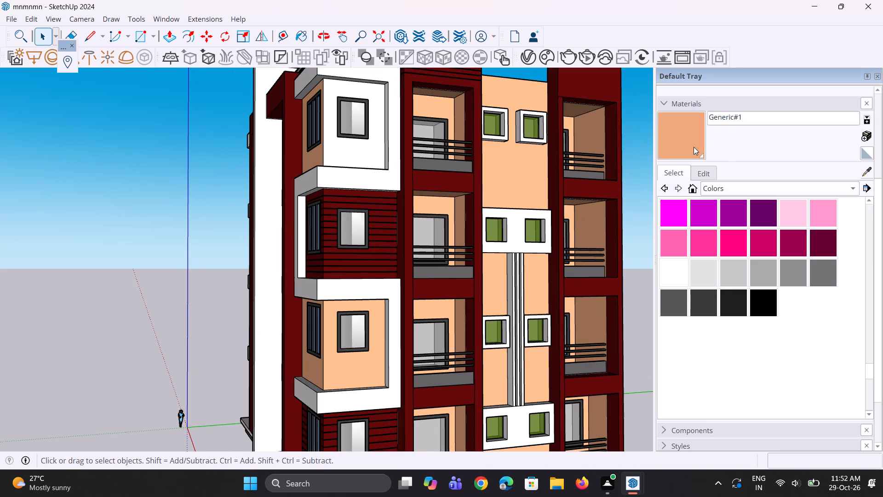
click(378, 153)
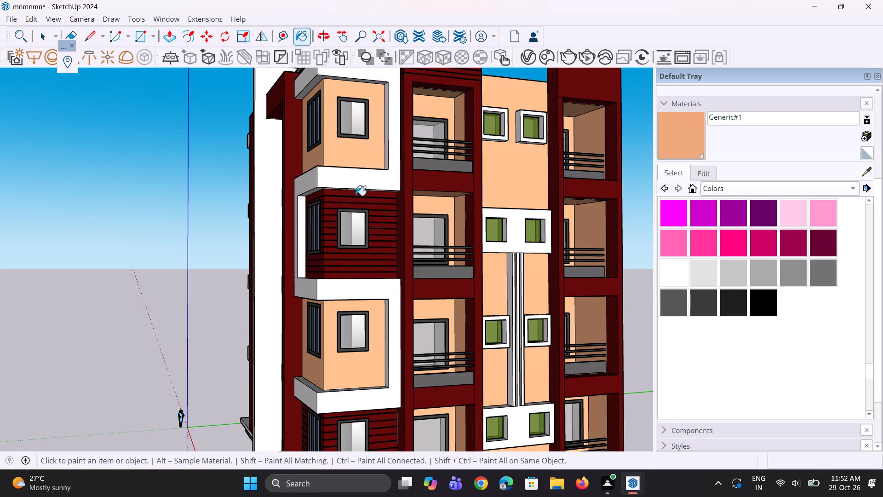
Examine the front facade's lower cornice and the entrance area with its stairs and shutters.
scroll(355, 196, down, 6)
middle_drag(352, 155, 357, 203)
scroll(357, 204, down, 5)
scroll(281, 350, up, 4)
scroll(412, 284, up, 3)
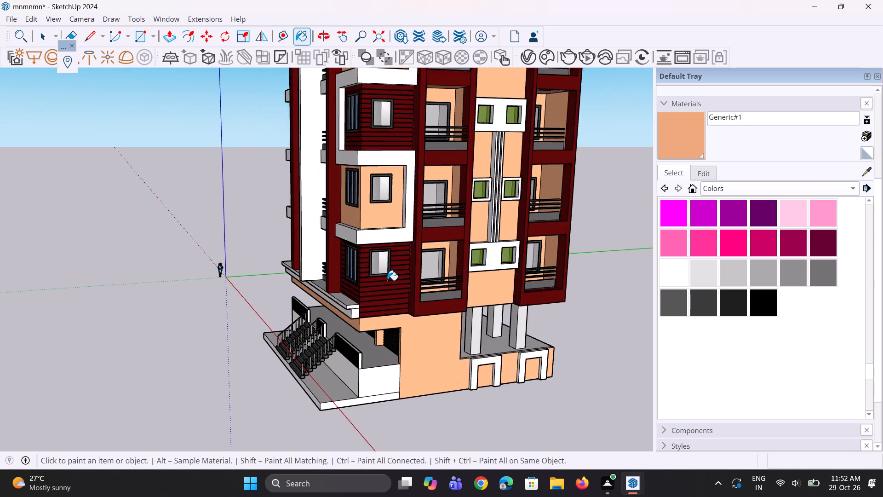
scroll(387, 280, up, 8)
middle_drag(314, 301, 414, 265)
scroll(414, 264, up, 1)
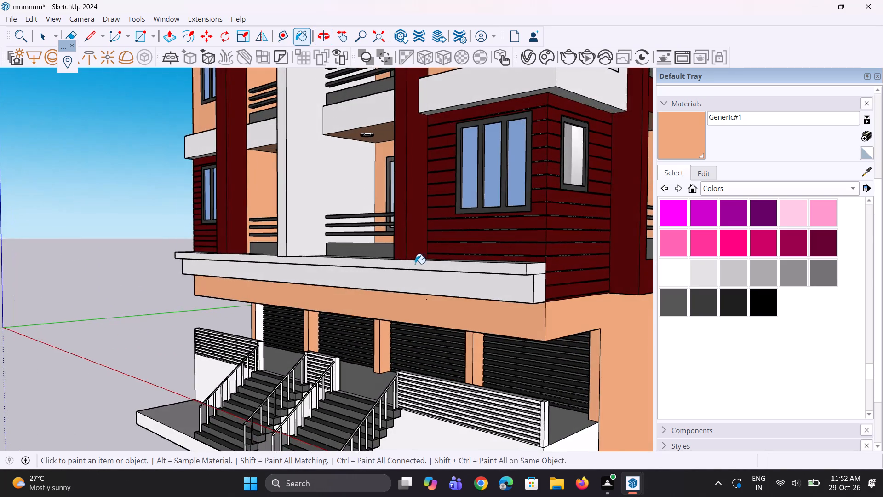
scroll(416, 260, down, 5)
scroll(416, 260, up, 6)
middle_drag(408, 278, 402, 277)
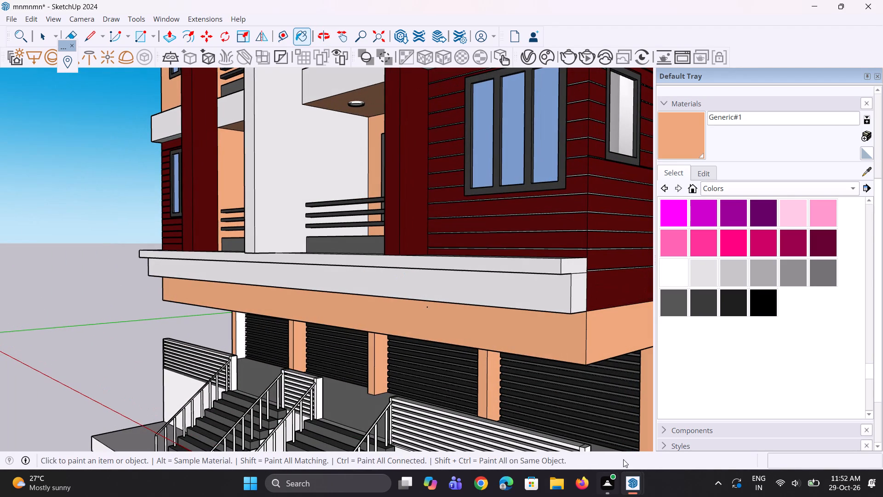
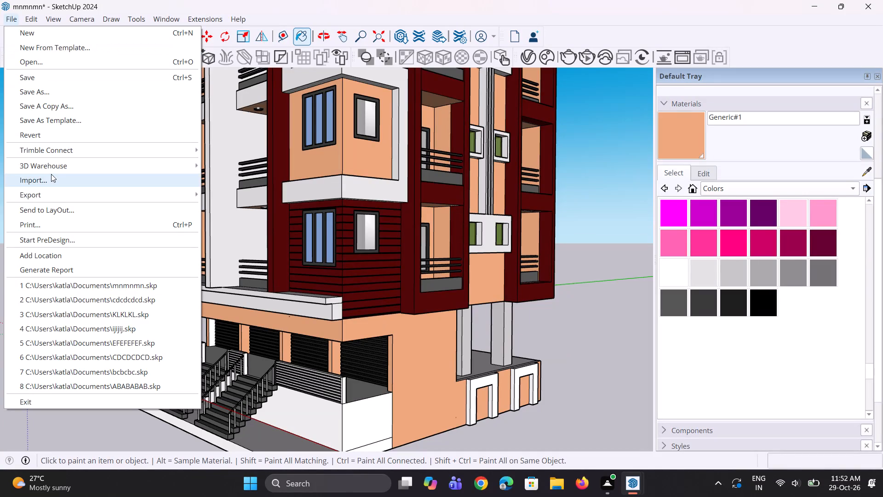
Export the current view of the building as a 2D graphic, a PNG file named mnmnmn in the Documents folder.
click(51, 176)
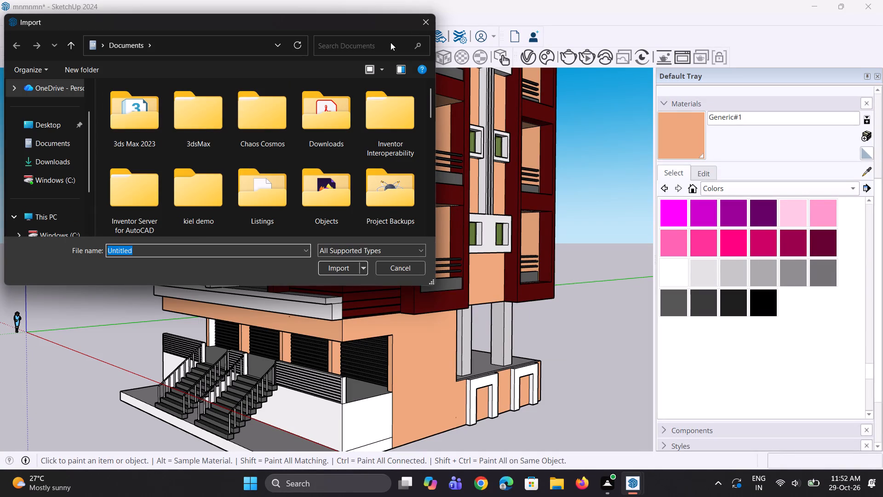
click(419, 22)
click(7, 18)
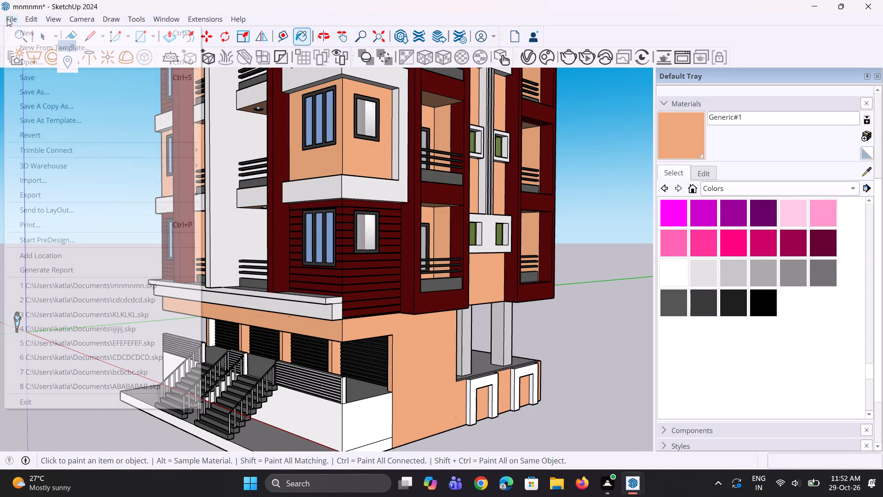
click(67, 191)
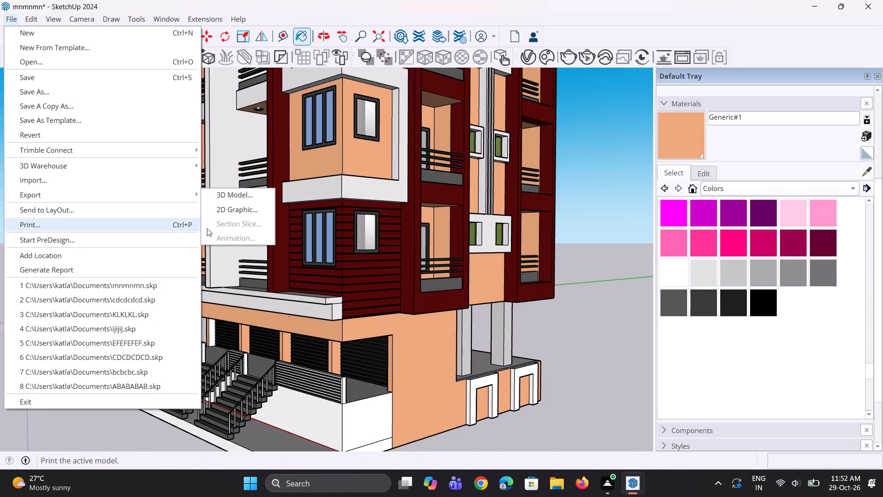
click(235, 211)
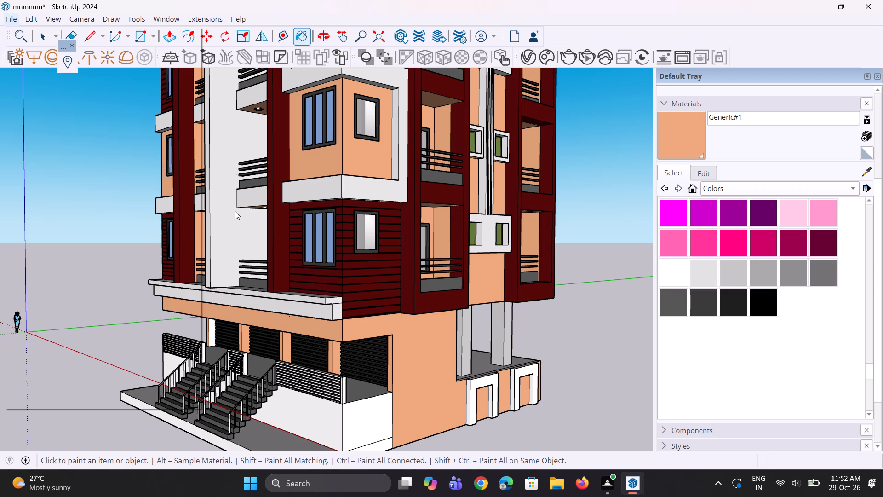
scroll(311, 231, down, 1)
scroll(359, 269, up, 4)
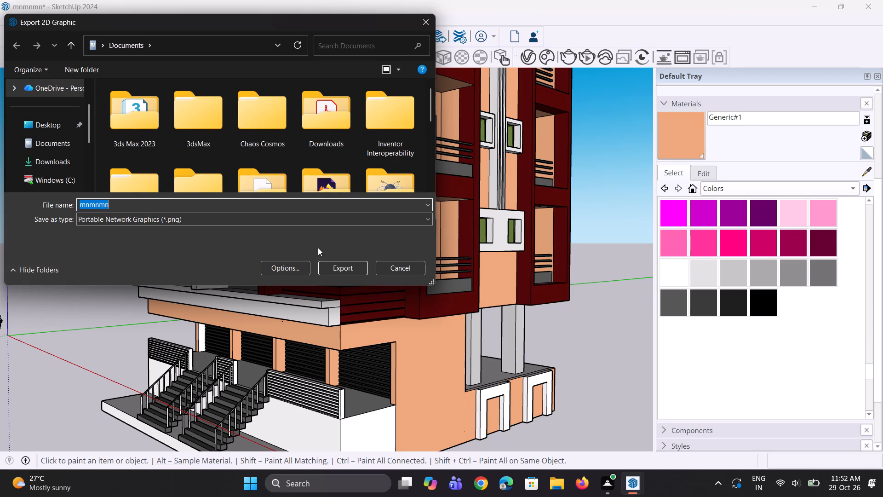
click(354, 269)
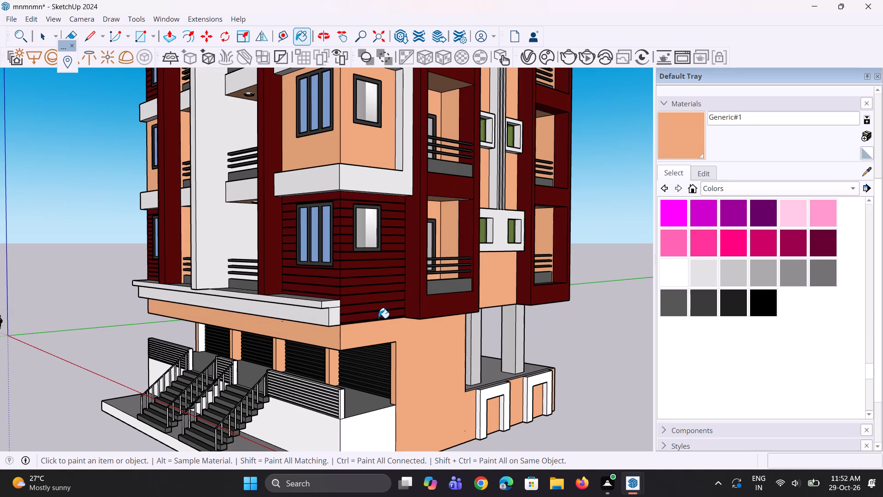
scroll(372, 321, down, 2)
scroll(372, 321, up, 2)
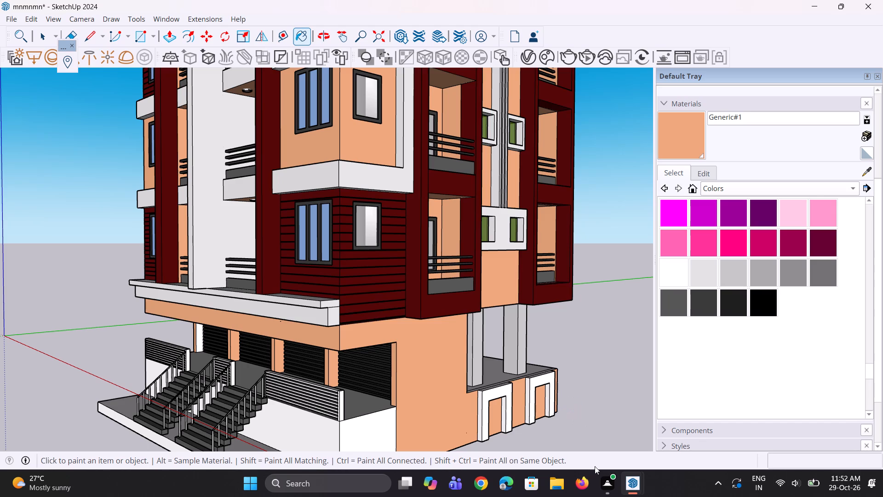